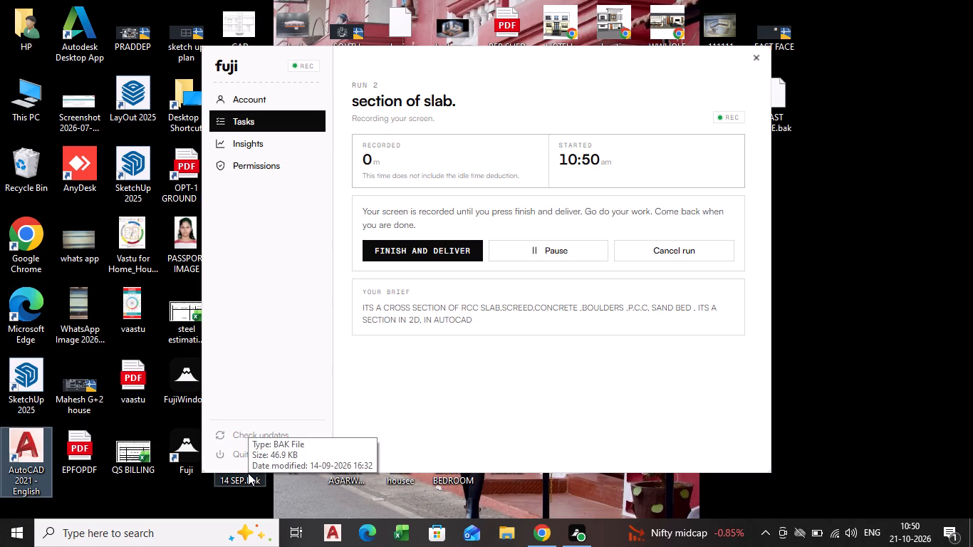
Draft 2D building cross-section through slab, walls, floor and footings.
Open AutoCAD 2021 and start a new blank drawing.
{"action": "left_click", "coordinate": [326, 538]}
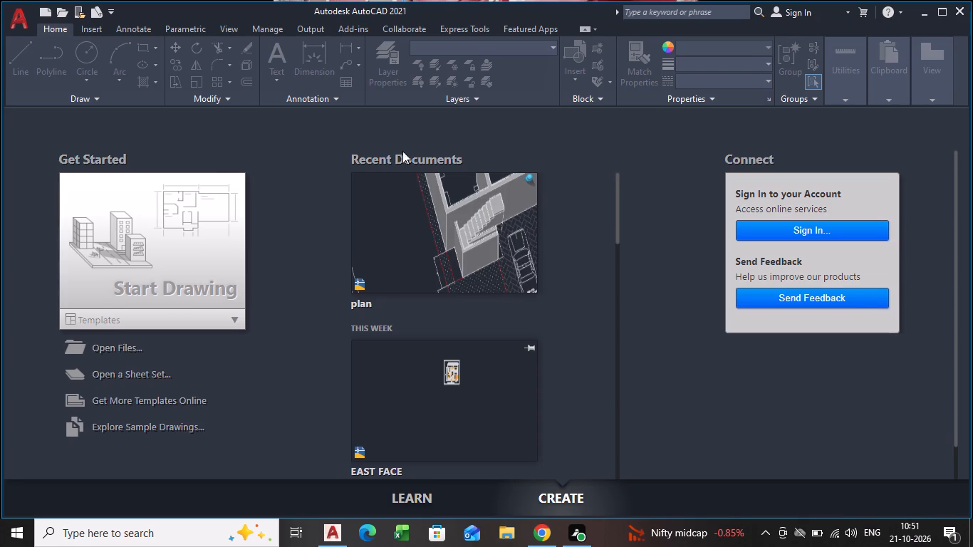
{"action": "left_click", "coordinate": [192, 226]}
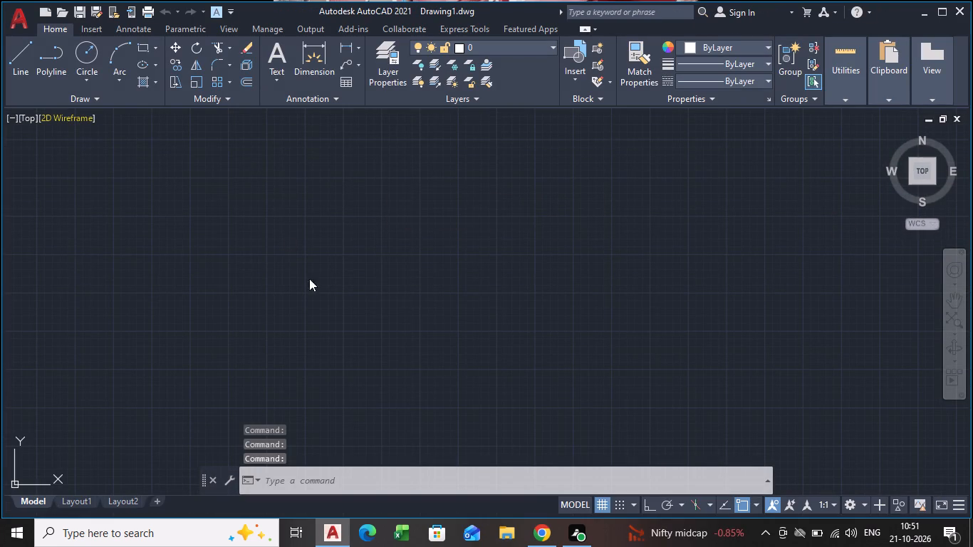
Set the ISO-25 dimension style's linear unit format to Decimal and make that style current.
{"action": "left_click", "coordinate": [370, 480]}
{"action": "key", "text": "d"}
{"action": "key", "text": "Return"}
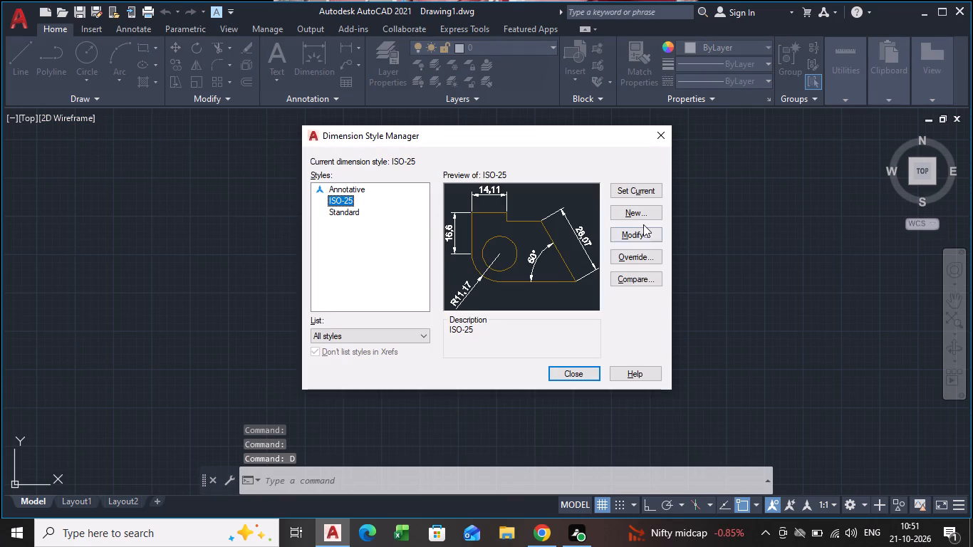
{"action": "left_click", "coordinate": [642, 233]}
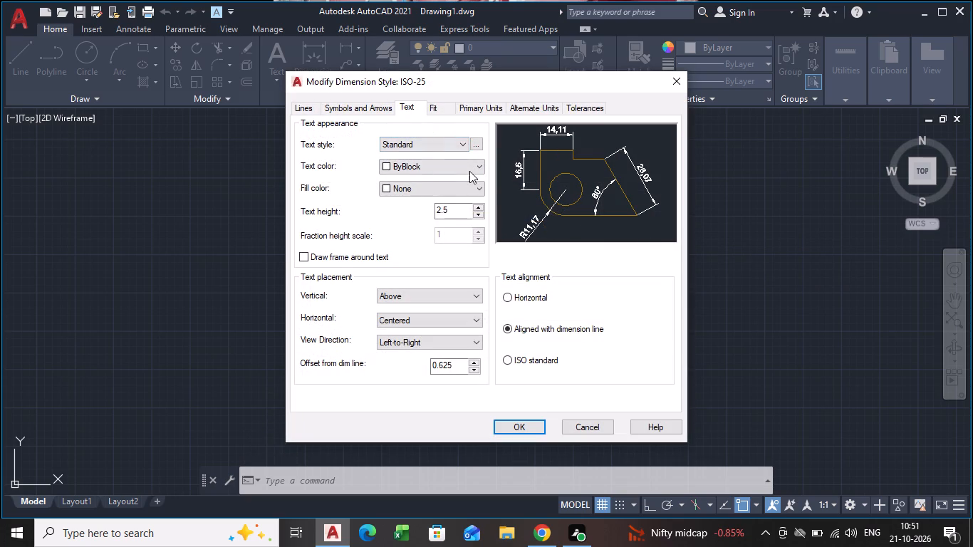
{"action": "left_click", "coordinate": [456, 216]}
{"action": "left_click", "coordinate": [482, 110]}
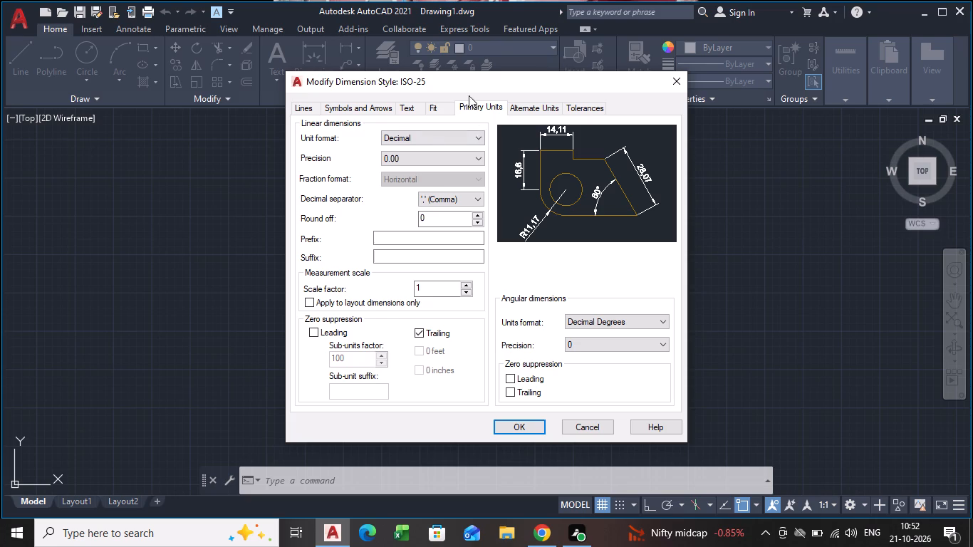
{"action": "left_click", "coordinate": [452, 139]}
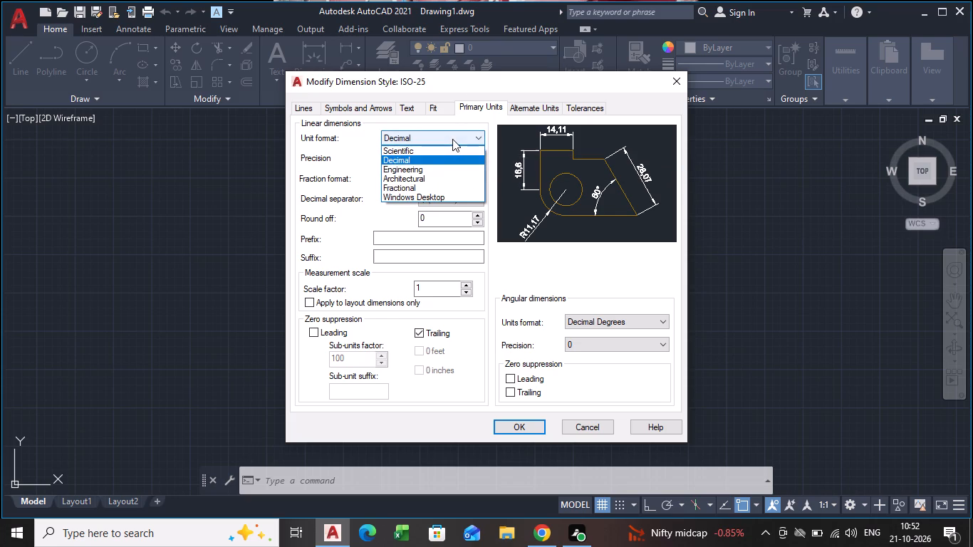
{"action": "left_click", "coordinate": [444, 161]}
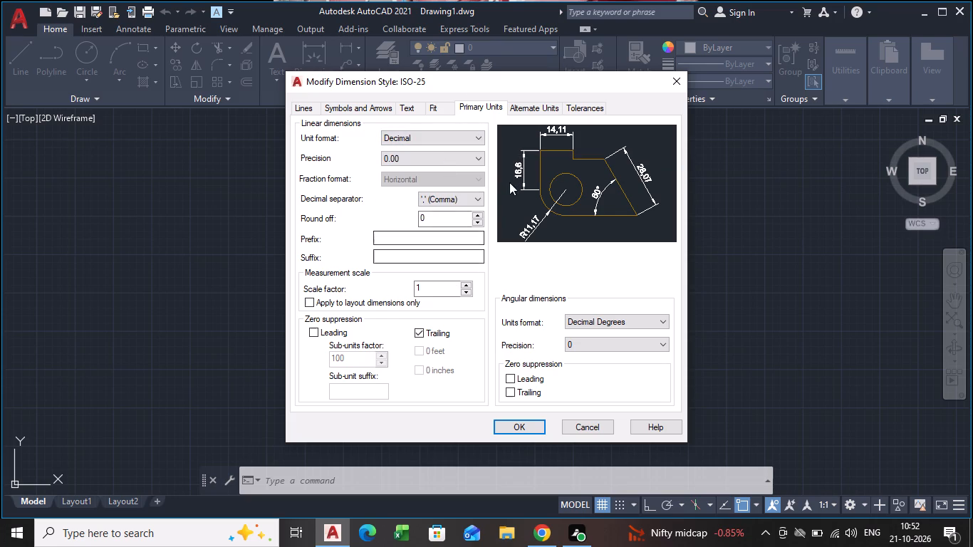
{"action": "scroll", "coordinate": [497, 301], "scroll_direction": "down", "scroll_amount": 4}
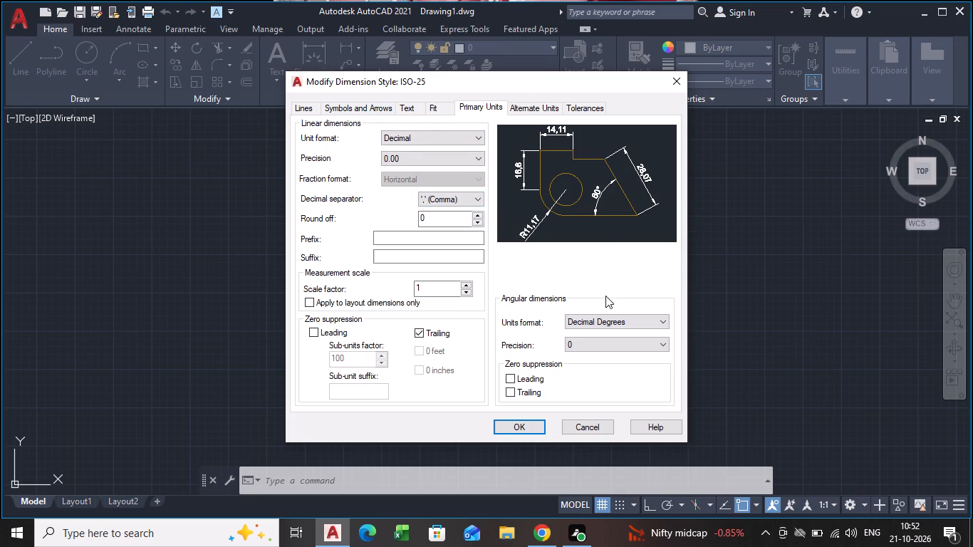
{"action": "scroll", "coordinate": [465, 214], "scroll_direction": "down", "scroll_amount": 4}
{"action": "left_click", "coordinate": [460, 202]}
{"action": "left_click", "coordinate": [460, 202]}
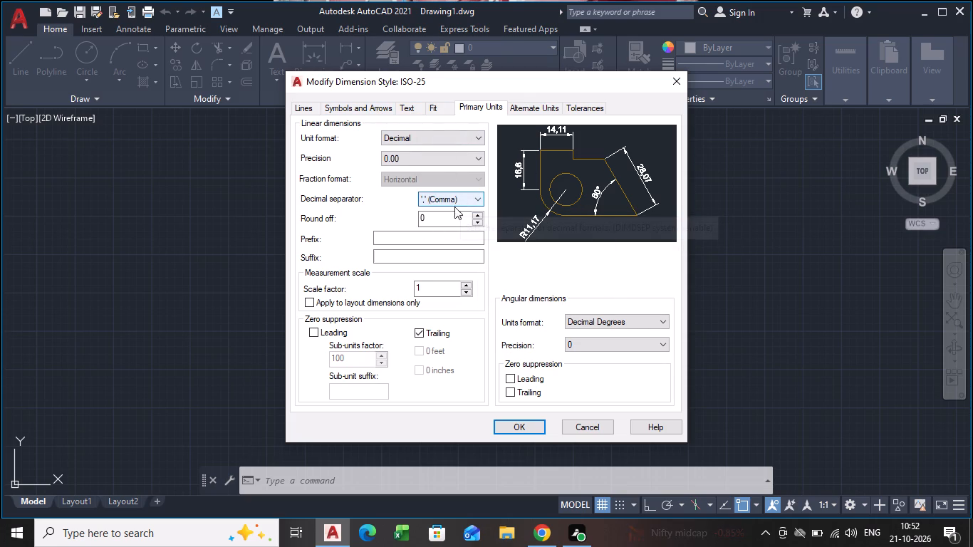
{"action": "scroll", "coordinate": [390, 254], "scroll_direction": "down", "scroll_amount": 5}
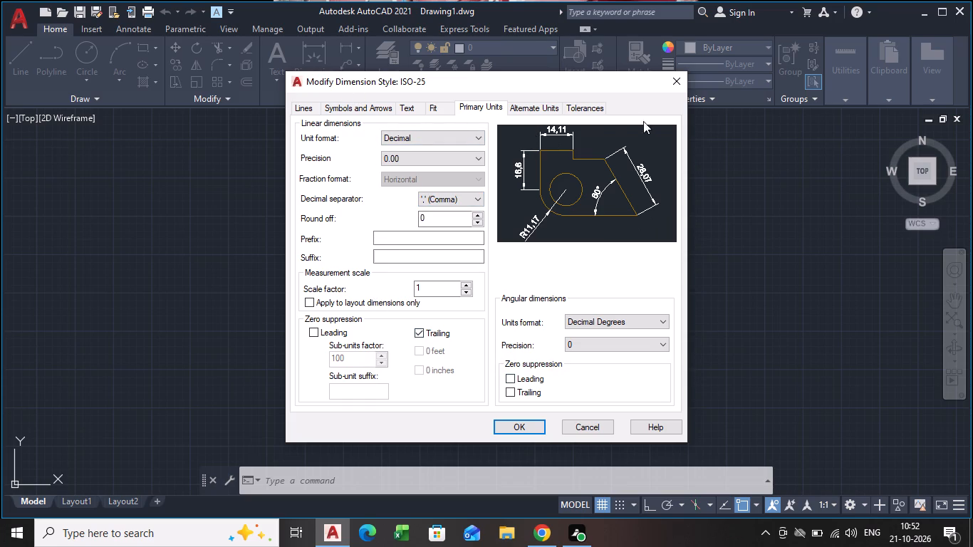
{"action": "left_click", "coordinate": [527, 430]}
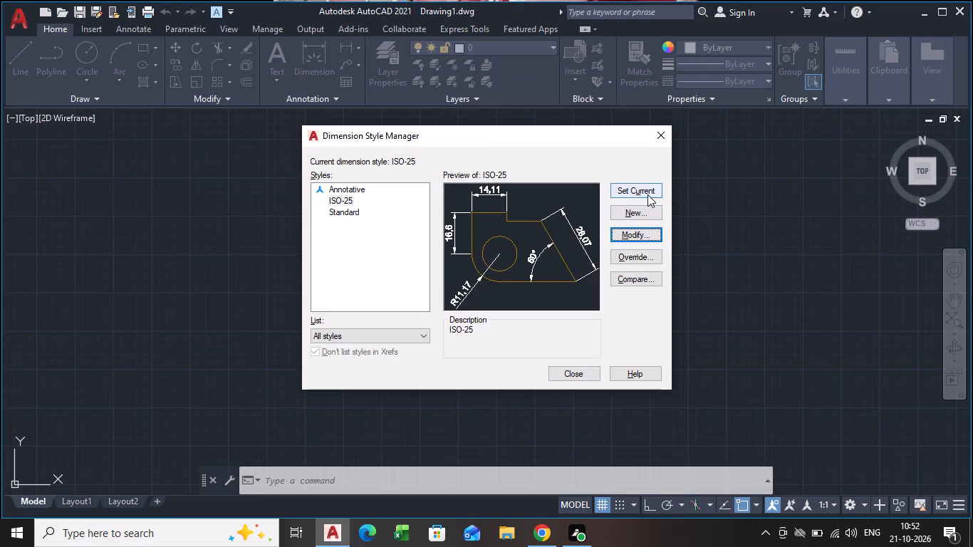
{"action": "left_click", "coordinate": [647, 194]}
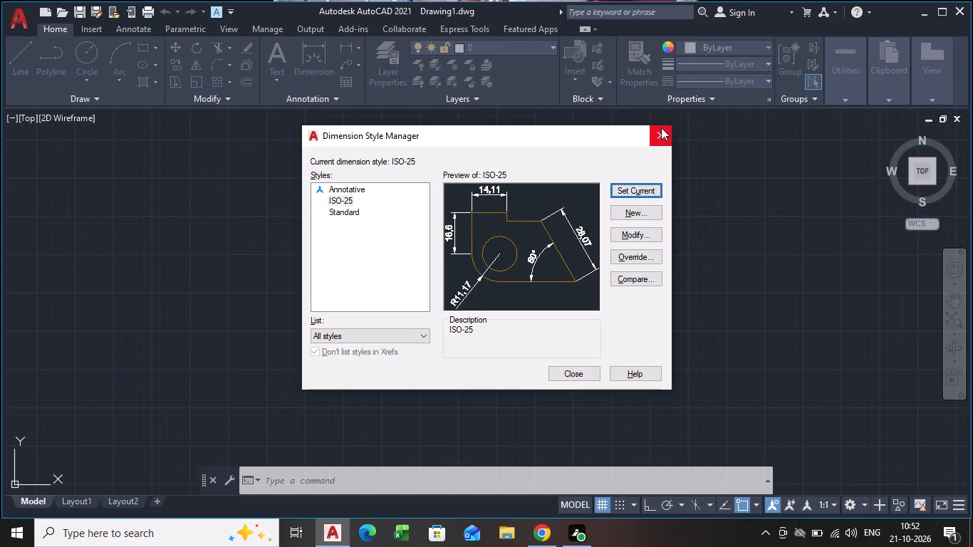
{"action": "left_click", "coordinate": [661, 127]}
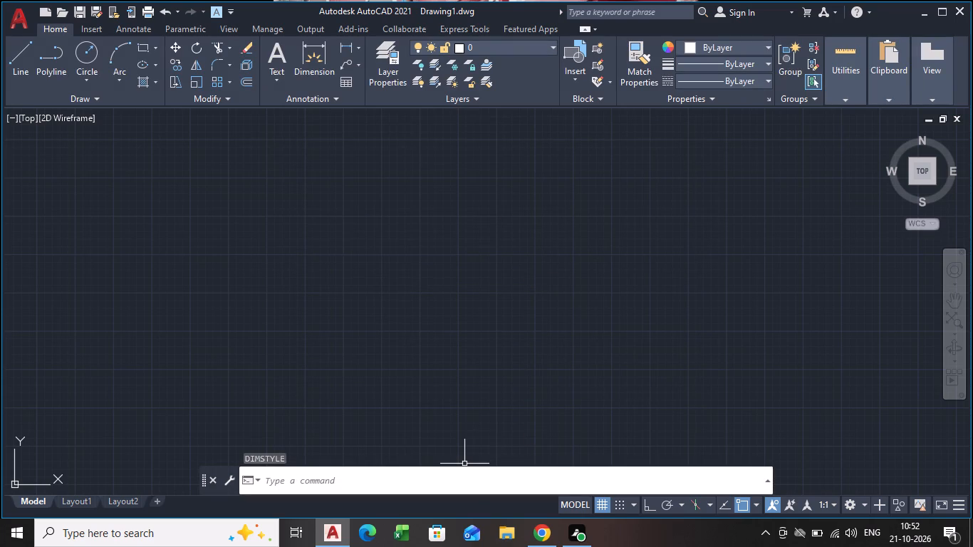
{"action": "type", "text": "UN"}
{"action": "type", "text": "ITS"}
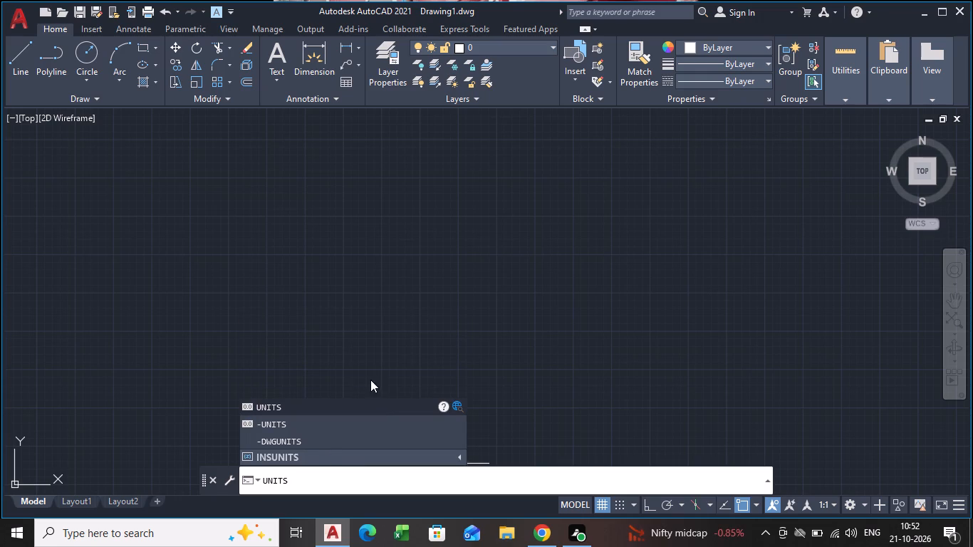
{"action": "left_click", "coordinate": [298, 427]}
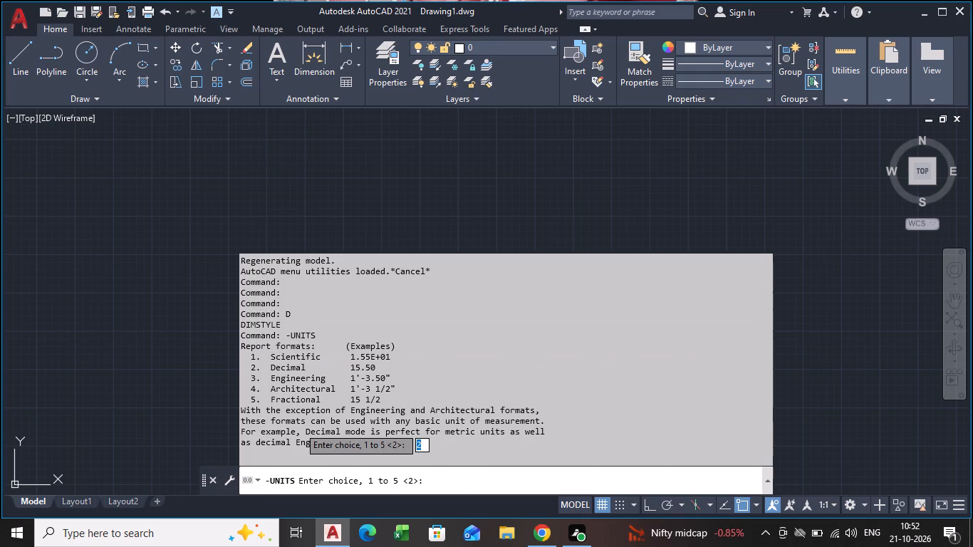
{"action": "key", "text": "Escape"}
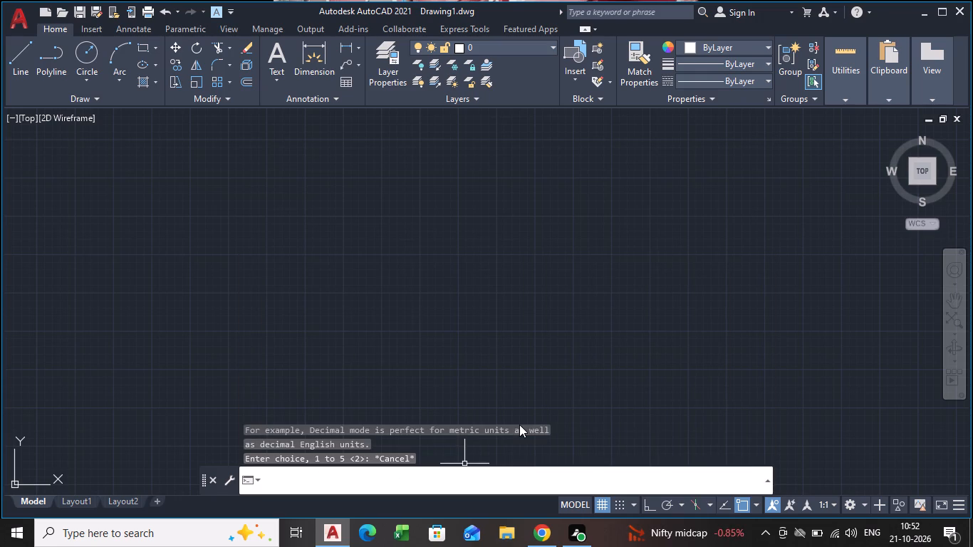
Set the drawing units' insertion scale to Meters.
{"action": "type", "text": "UNITS"}
{"action": "key", "text": "Return"}
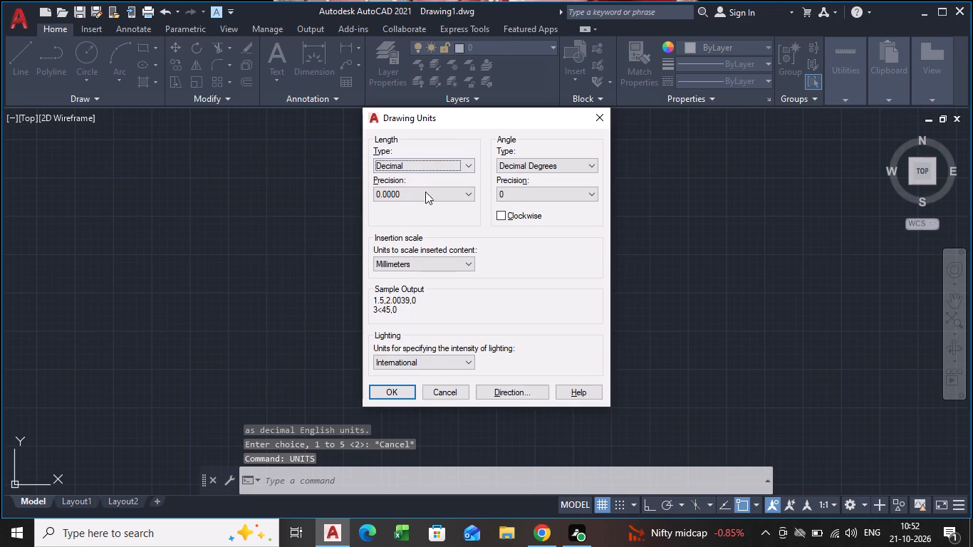
{"action": "left_click", "coordinate": [422, 264]}
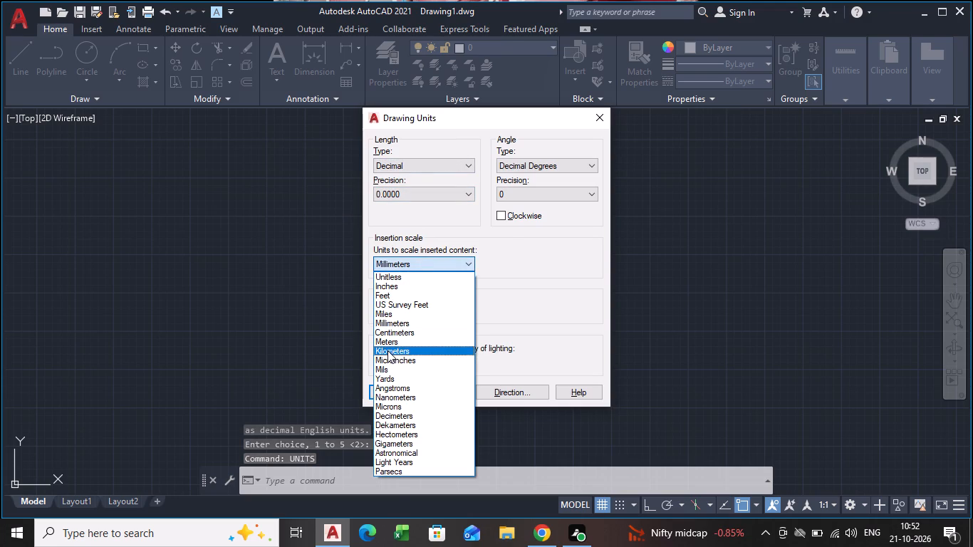
{"action": "left_click", "coordinate": [392, 340]}
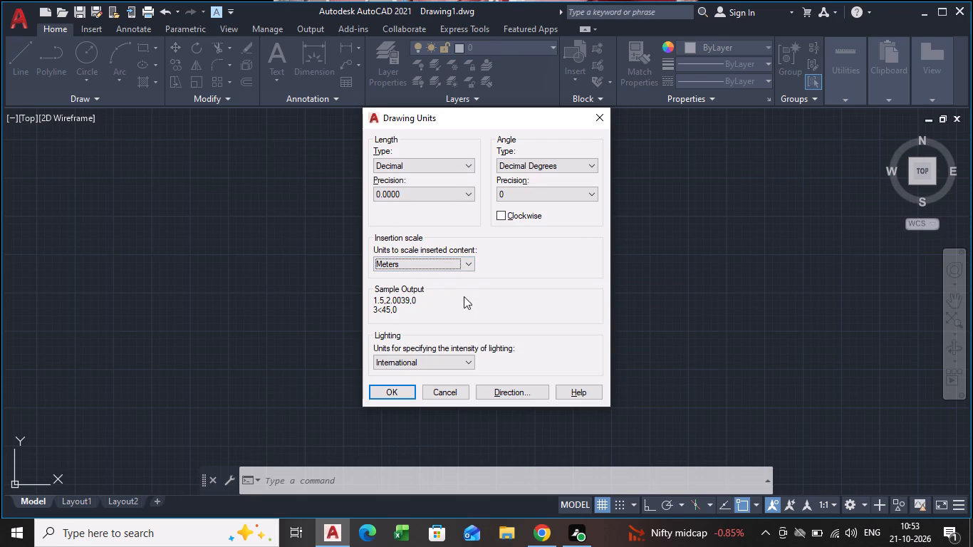
{"action": "left_click", "coordinate": [396, 392]}
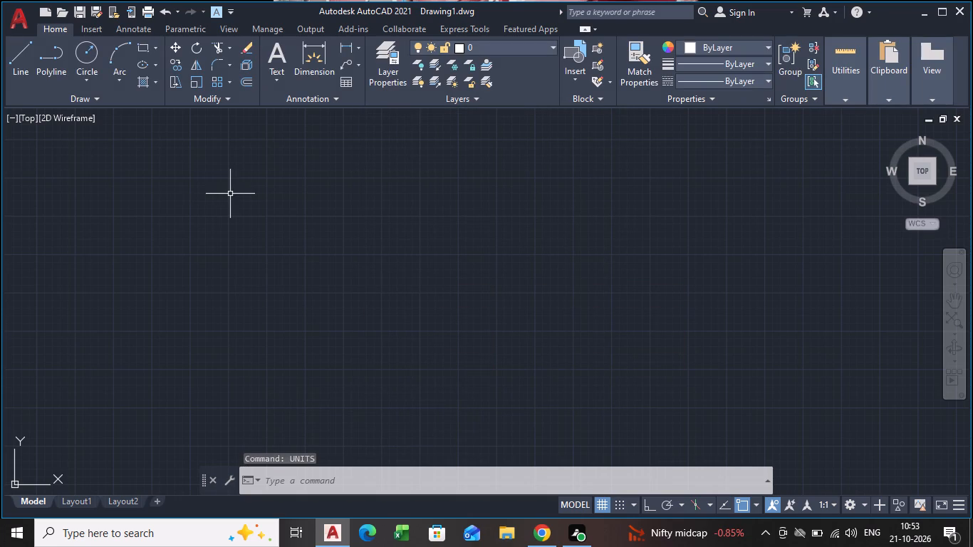
Draw a horizontal line 1.20 long toward the right as the section's bottom edge.
{"action": "key", "text": "l"}
{"action": "key", "text": "Return"}
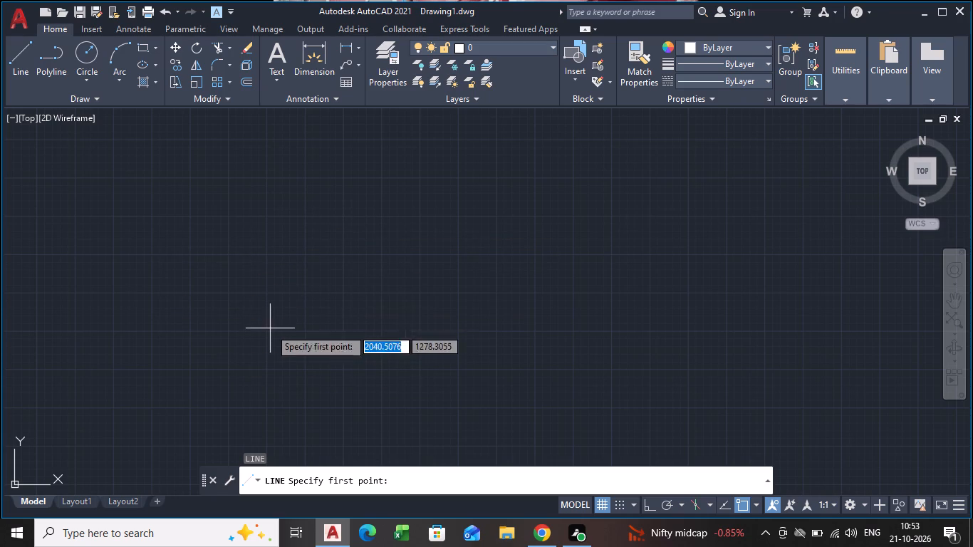
{"action": "left_click", "coordinate": [222, 325]}
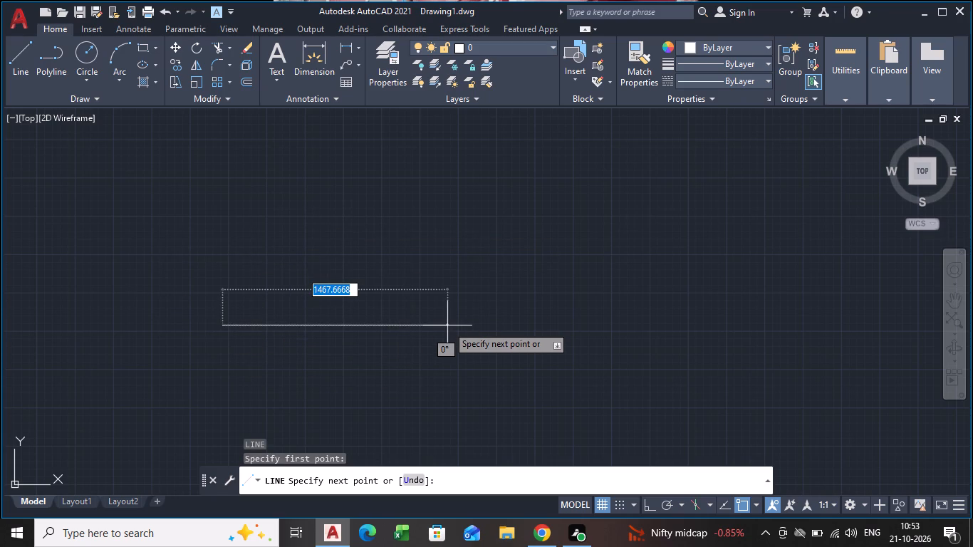
{"action": "type", "text": "1."}
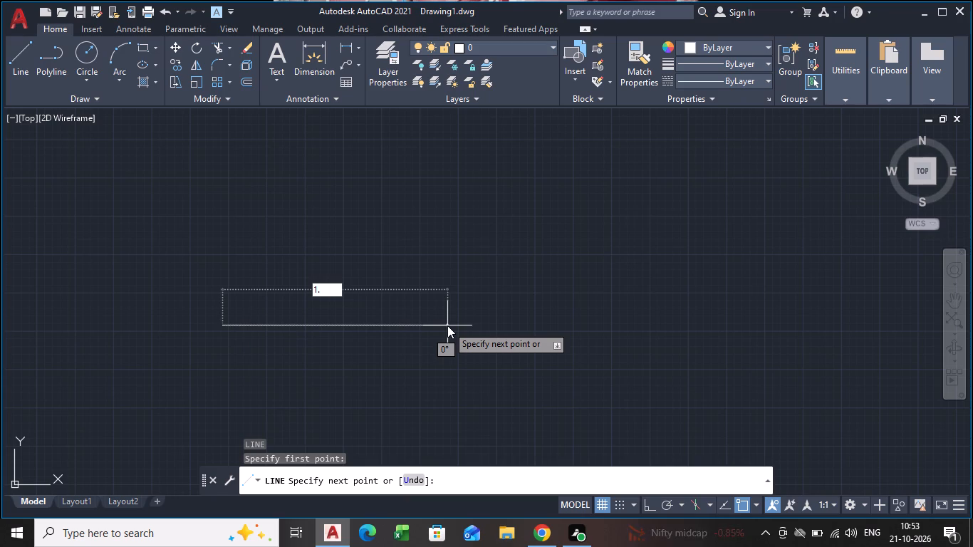
{"action": "type", "text": "20"}
{"action": "key", "text": "Return"}
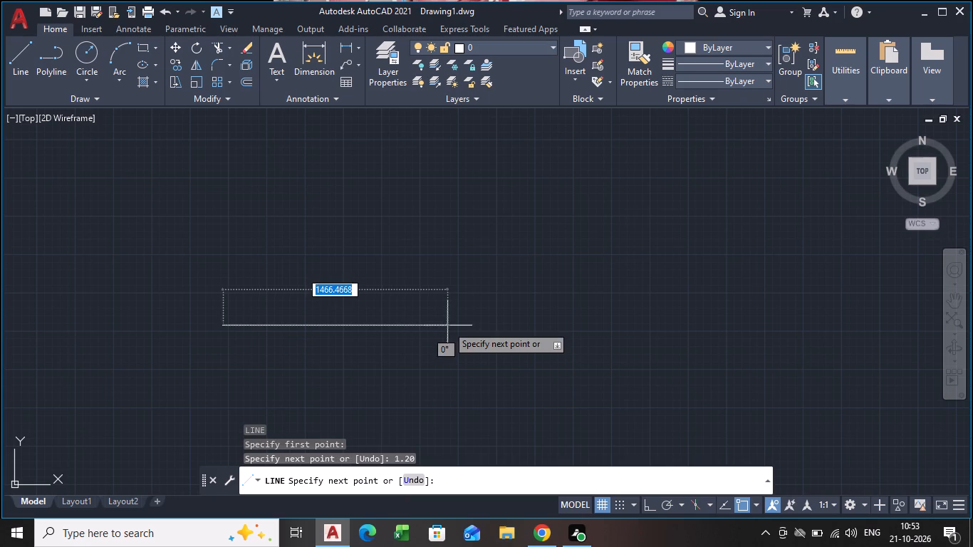
Turn Ortho on and continue the line 0.35 vertically upward from the bottom edge's right end.
{"action": "scroll", "coordinate": [217, 291], "scroll_direction": "up", "scroll_amount": 4}
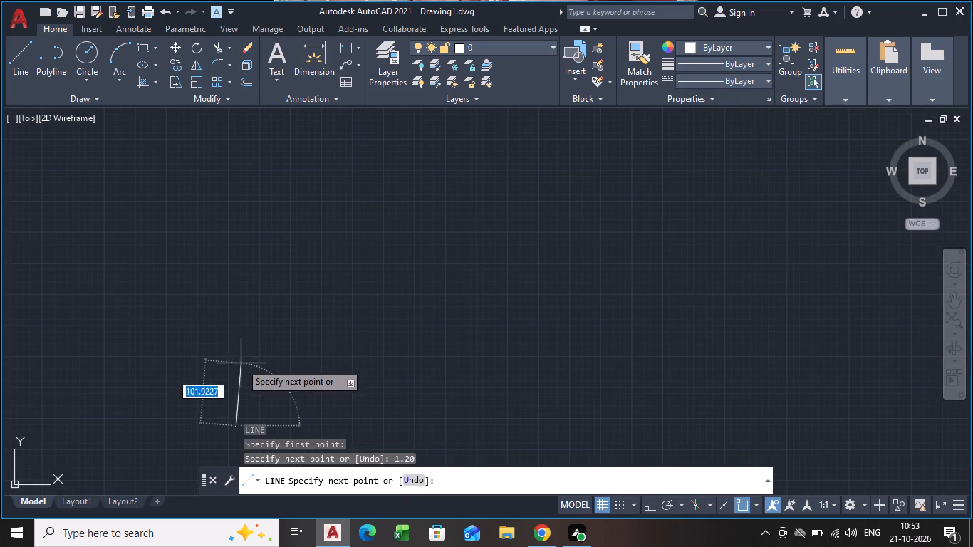
{"action": "middle_click_drag", "start_coordinate": [241, 363], "coordinate": [239, 148]}
{"action": "scroll", "coordinate": [241, 362], "scroll_direction": "up", "scroll_amount": 1}
{"action": "scroll", "coordinate": [196, 274], "scroll_direction": "up", "scroll_amount": 4}
{"action": "middle_click_drag", "start_coordinate": [335, 184], "coordinate": [298, 248]}
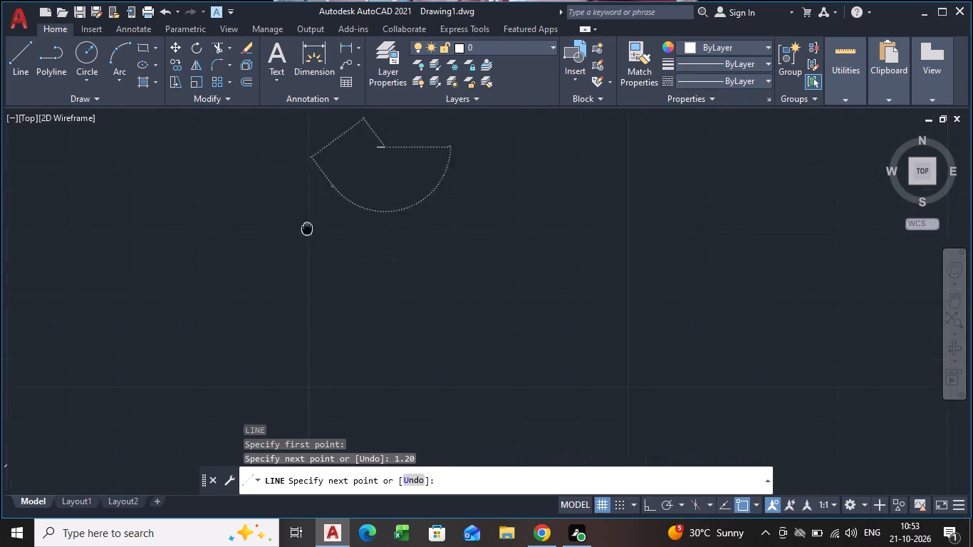
{"action": "middle_click_drag", "start_coordinate": [298, 248], "coordinate": [246, 341]}
{"action": "scroll", "coordinate": [335, 274], "scroll_direction": "up", "scroll_amount": 4}
{"action": "scroll", "coordinate": [223, 281], "scroll_direction": "up", "scroll_amount": 1}
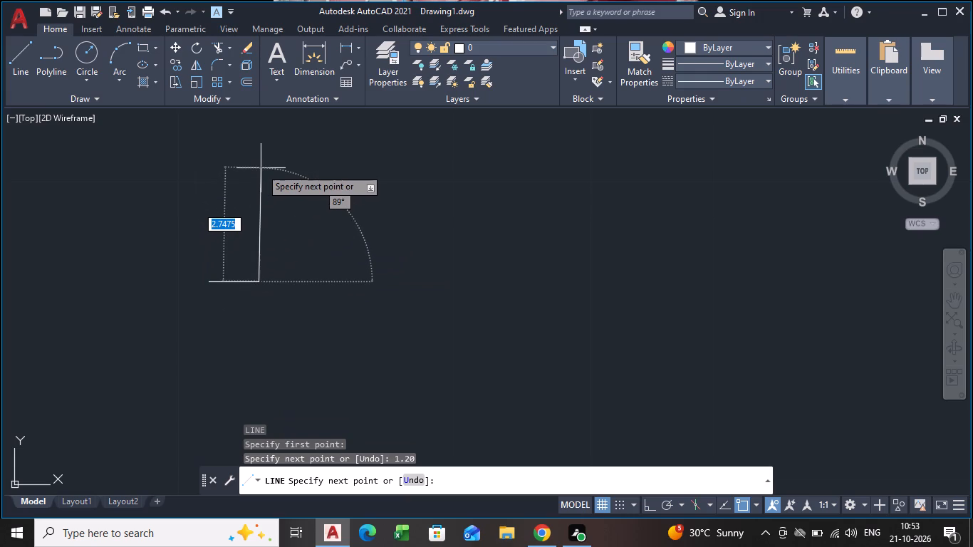
{"action": "key", "text": "ctrl+F8"}
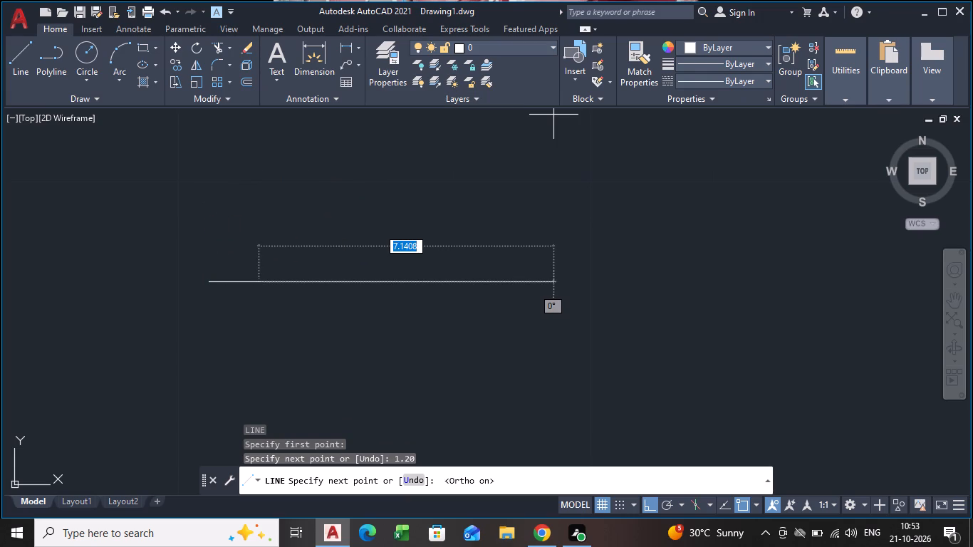
{"action": "type", "text": "0.35"}
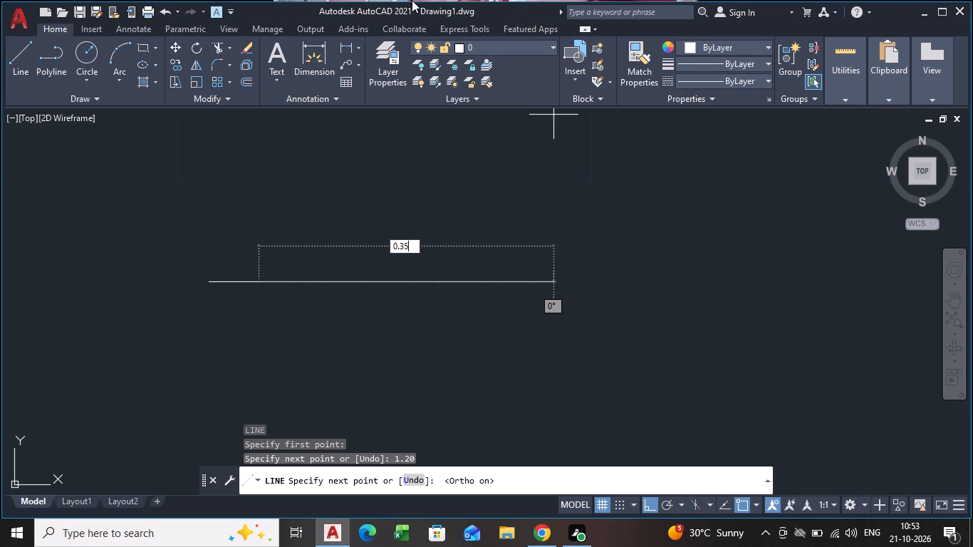
{"action": "key", "text": "Escape"}
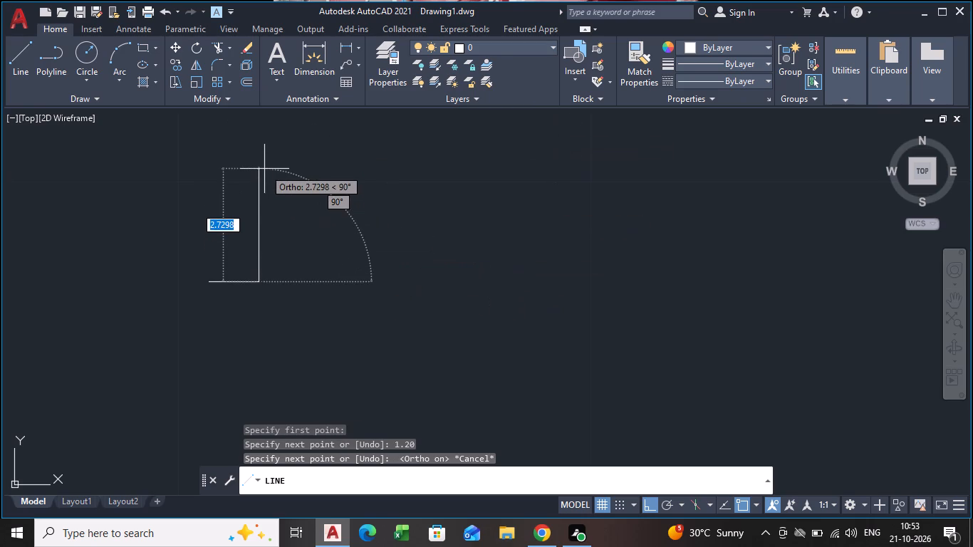
{"action": "type", "text": "0.35"}
{"action": "key", "text": "Return"}
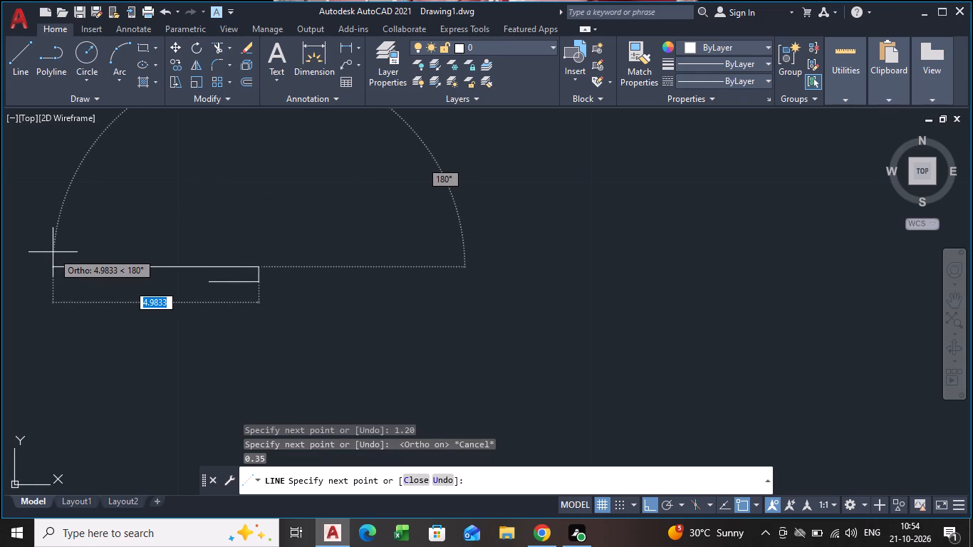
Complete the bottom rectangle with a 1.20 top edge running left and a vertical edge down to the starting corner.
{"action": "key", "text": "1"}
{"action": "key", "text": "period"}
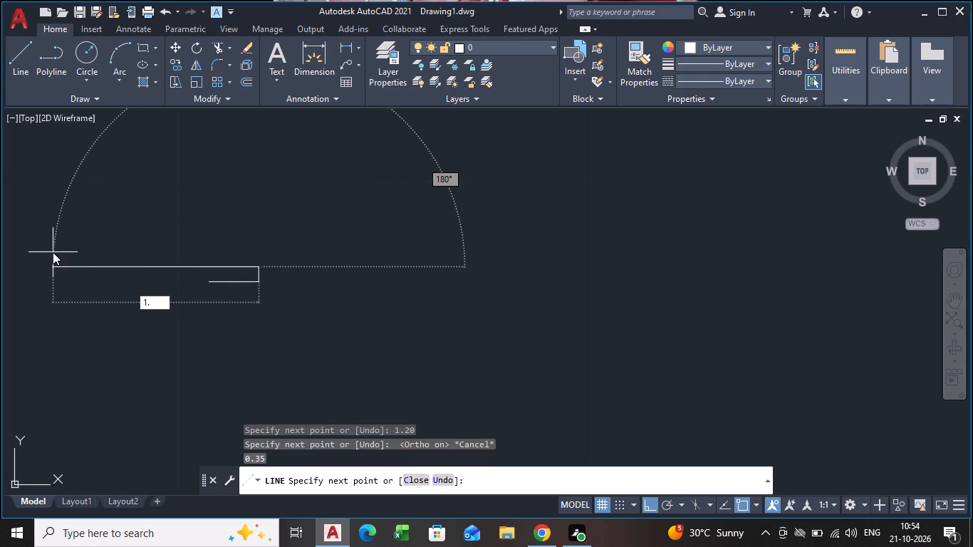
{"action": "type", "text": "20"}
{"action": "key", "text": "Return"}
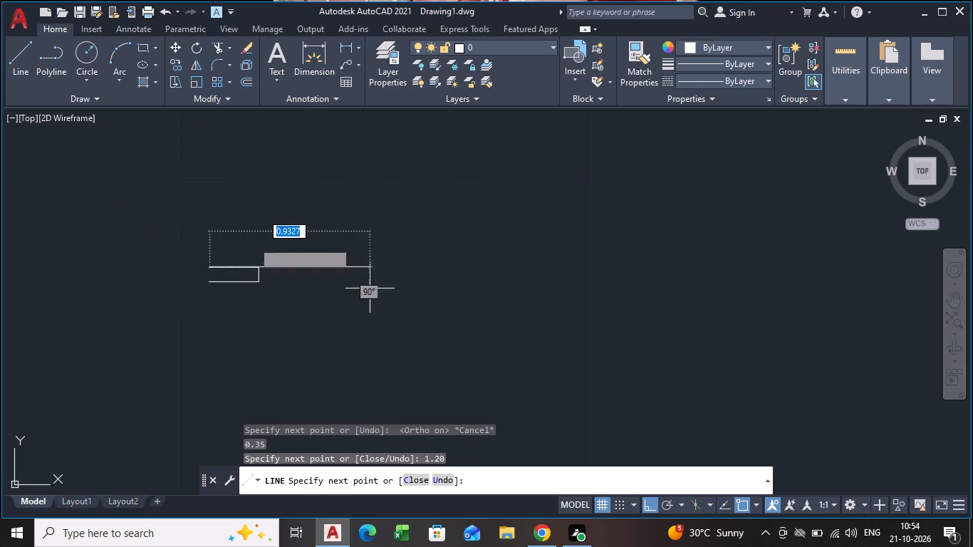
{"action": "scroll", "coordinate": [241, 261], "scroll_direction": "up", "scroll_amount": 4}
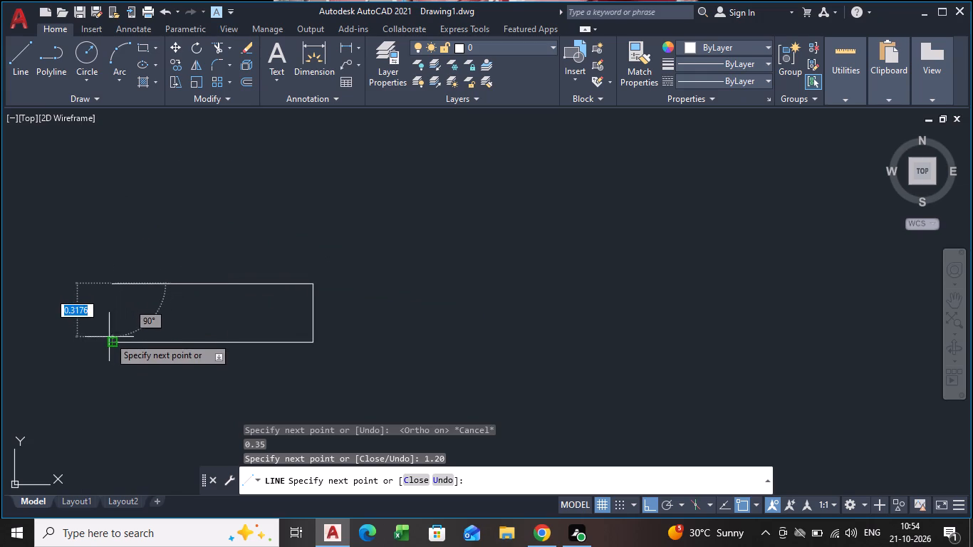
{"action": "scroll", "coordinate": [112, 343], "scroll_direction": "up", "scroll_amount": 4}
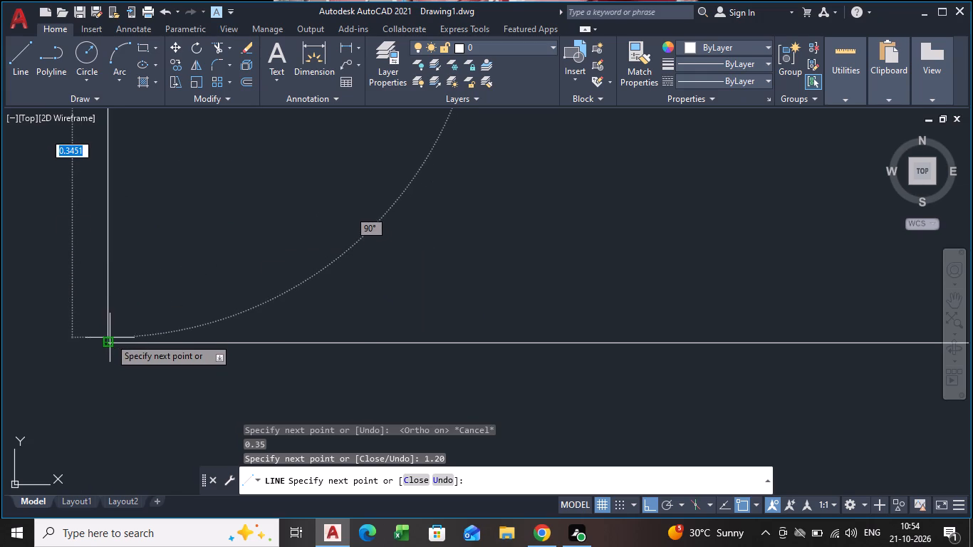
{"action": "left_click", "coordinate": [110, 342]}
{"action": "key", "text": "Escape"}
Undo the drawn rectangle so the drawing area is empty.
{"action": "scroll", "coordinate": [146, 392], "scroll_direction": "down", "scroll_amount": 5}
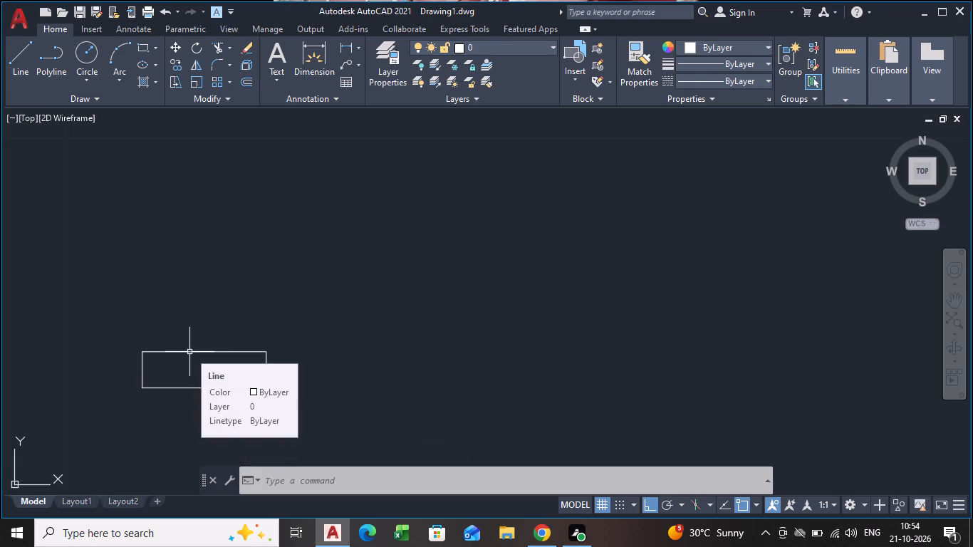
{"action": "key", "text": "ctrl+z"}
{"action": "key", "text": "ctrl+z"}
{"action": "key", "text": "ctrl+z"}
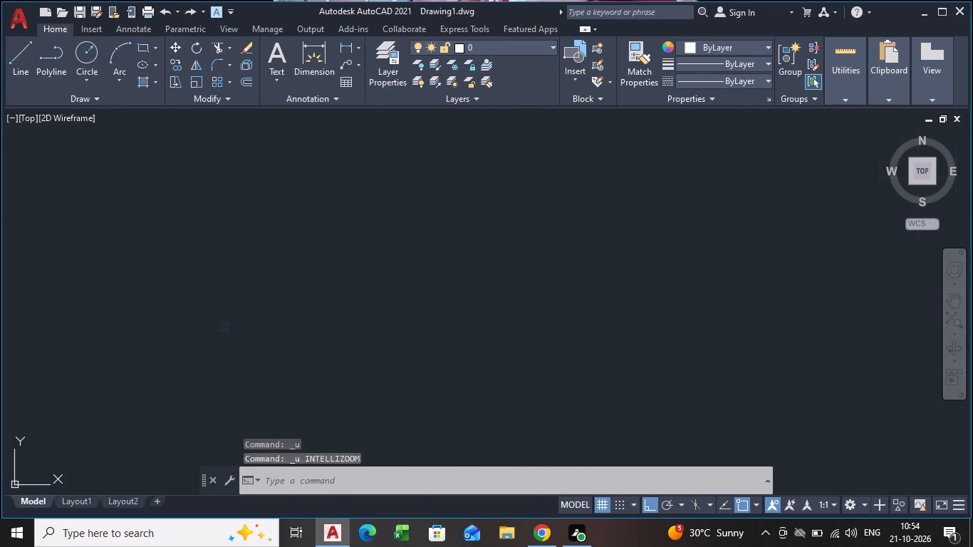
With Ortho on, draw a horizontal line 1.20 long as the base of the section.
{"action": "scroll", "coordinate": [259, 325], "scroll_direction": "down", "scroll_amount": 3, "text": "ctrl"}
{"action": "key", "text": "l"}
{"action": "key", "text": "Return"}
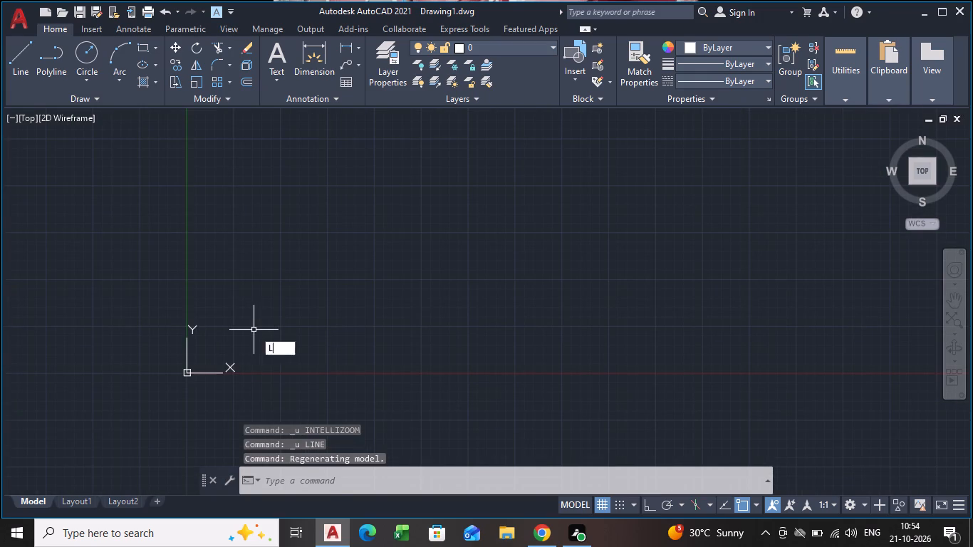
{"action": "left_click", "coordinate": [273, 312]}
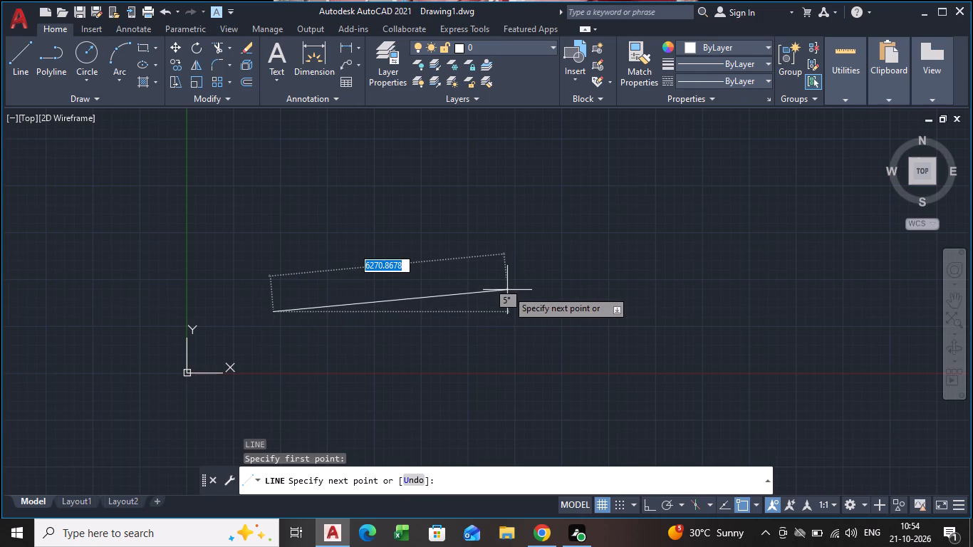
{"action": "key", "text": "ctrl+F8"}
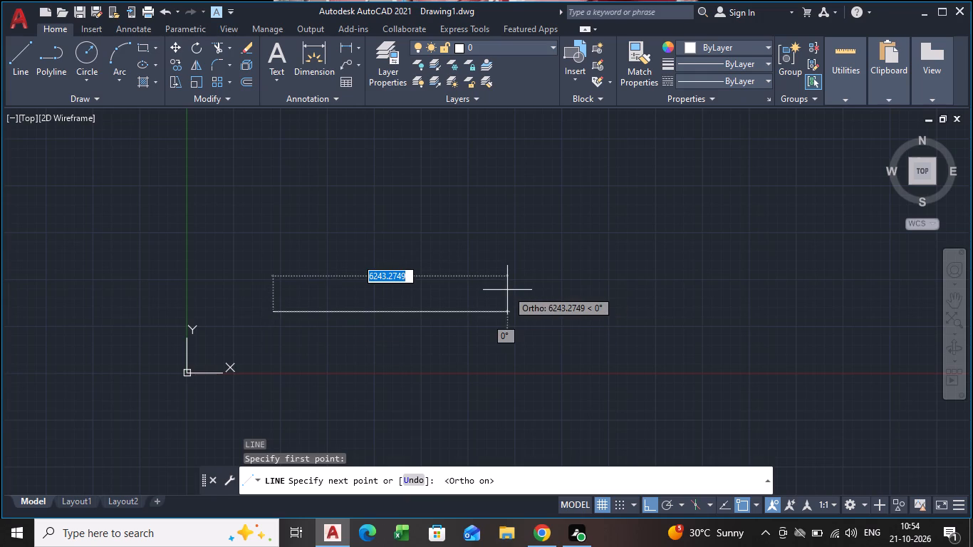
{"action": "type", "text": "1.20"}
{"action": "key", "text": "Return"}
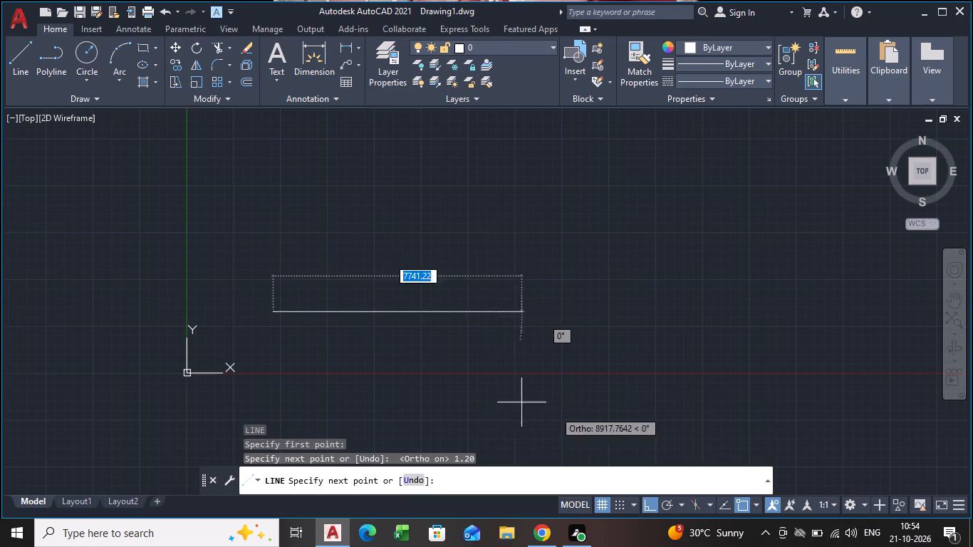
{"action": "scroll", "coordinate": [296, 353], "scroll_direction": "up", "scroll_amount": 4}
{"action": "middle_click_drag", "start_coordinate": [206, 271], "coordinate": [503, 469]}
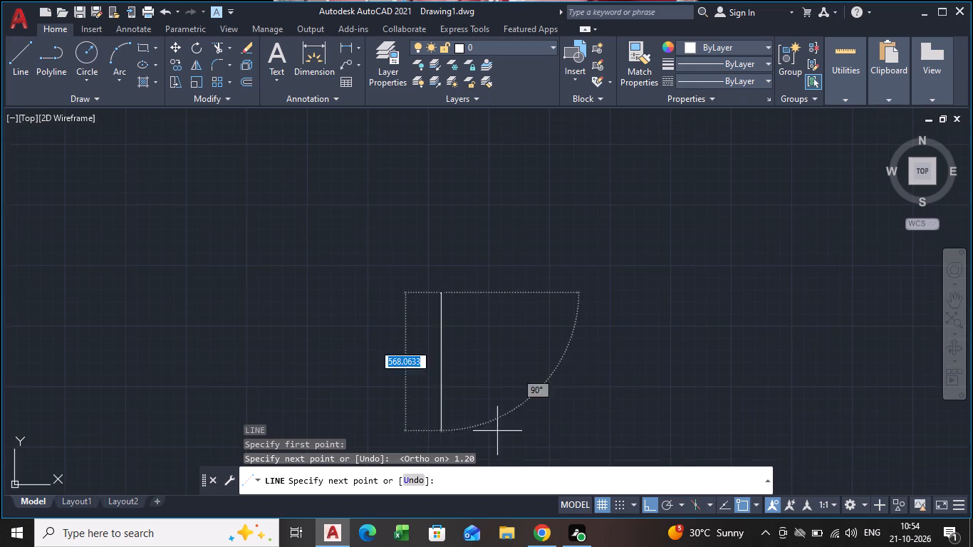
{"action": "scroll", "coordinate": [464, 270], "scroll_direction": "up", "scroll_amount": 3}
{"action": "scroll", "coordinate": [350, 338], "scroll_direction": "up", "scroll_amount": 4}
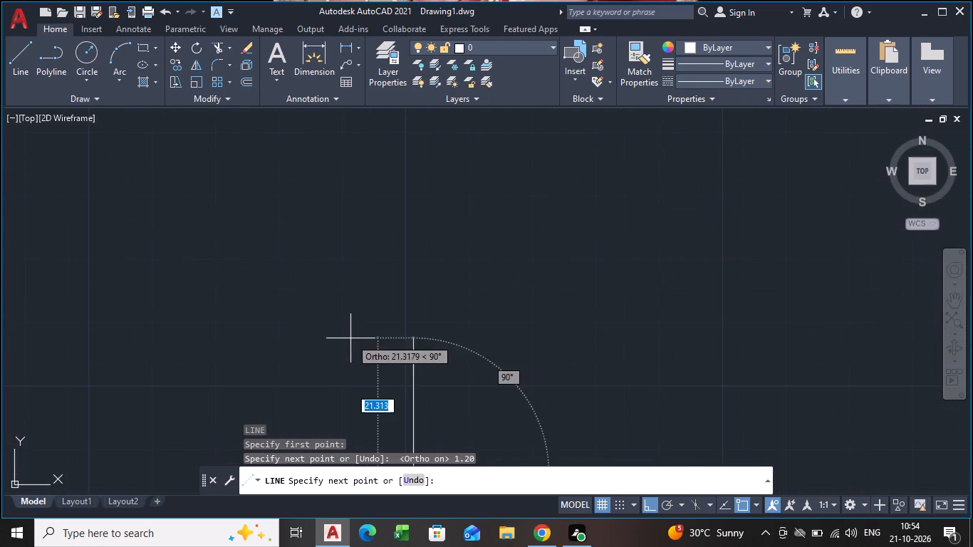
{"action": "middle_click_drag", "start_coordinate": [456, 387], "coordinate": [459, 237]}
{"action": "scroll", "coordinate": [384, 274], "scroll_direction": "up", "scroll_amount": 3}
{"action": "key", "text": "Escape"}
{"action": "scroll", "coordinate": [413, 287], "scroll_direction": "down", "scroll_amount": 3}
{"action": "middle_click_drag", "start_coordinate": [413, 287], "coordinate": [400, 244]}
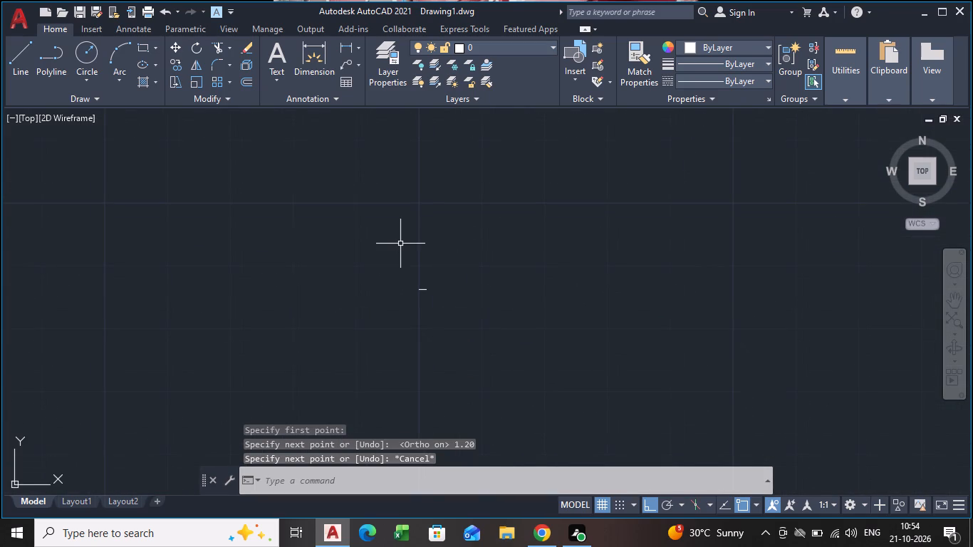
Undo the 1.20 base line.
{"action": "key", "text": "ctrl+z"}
Draw the bottom layer as a closed rectangle of lines, 1.20 wide and 0.20 high.
{"action": "key", "text": "l"}
{"action": "key", "text": "Return"}
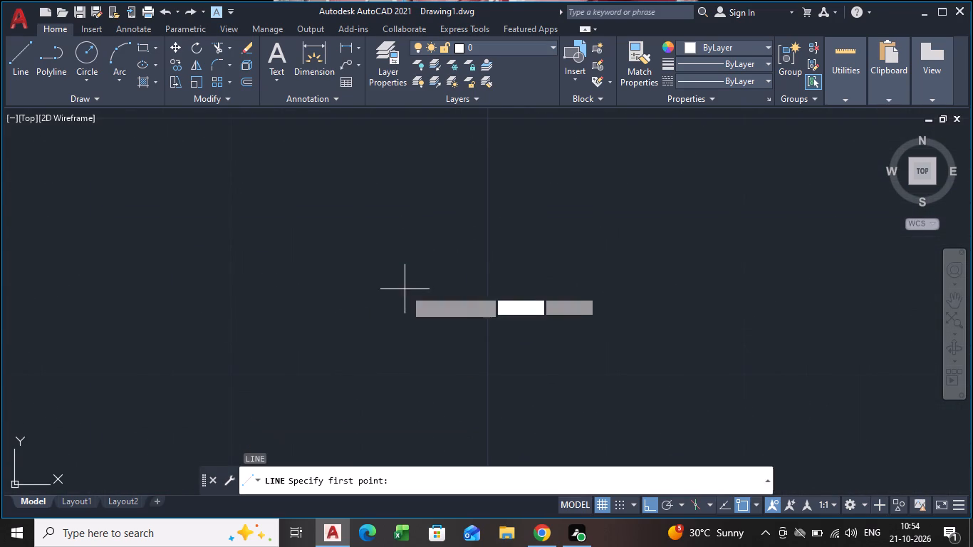
{"action": "left_click", "coordinate": [400, 300]}
{"action": "type", "text": "1.20"}
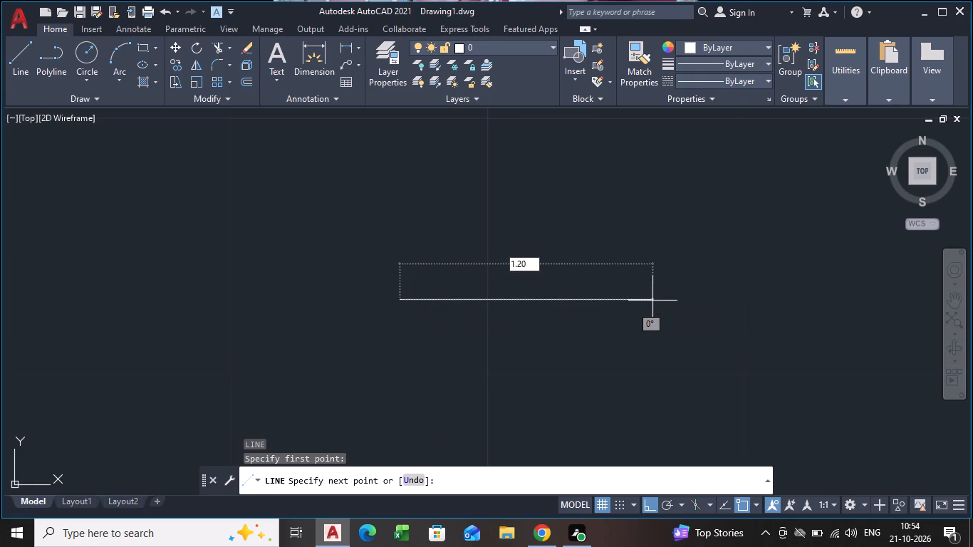
{"action": "key", "text": "Return"}
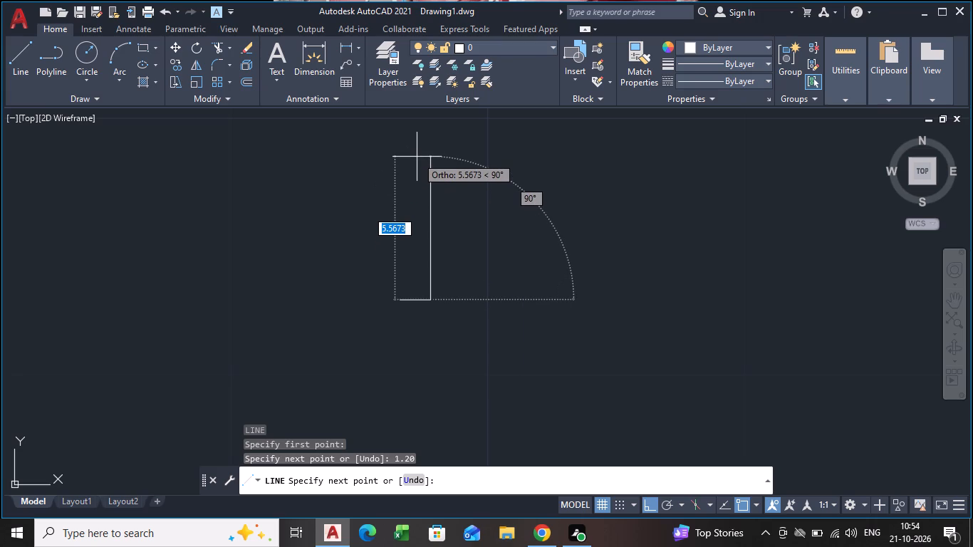
{"action": "type", "text": "0.20"}
{"action": "key", "text": "Return"}
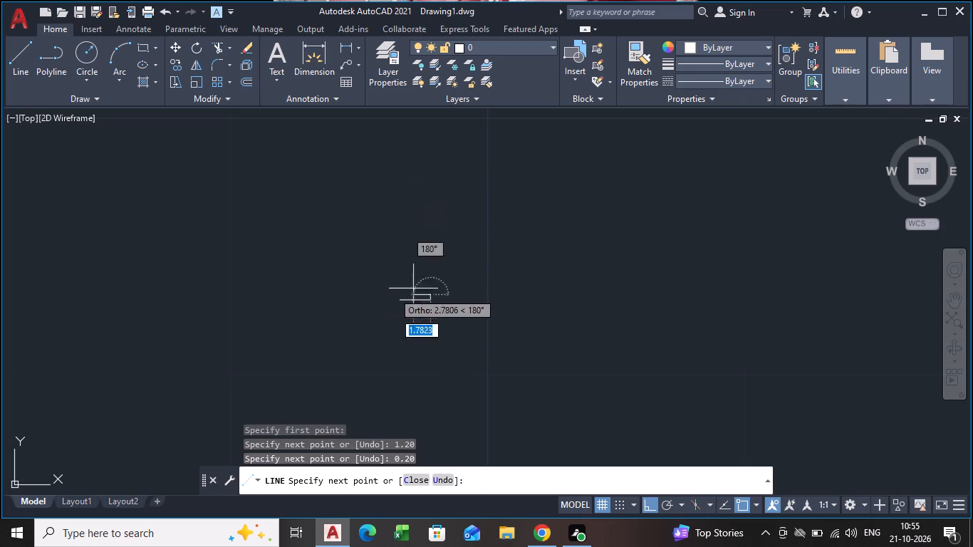
{"action": "scroll", "coordinate": [426, 283], "scroll_direction": "up", "scroll_amount": 4}
{"action": "type", "text": "1."}
{"action": "type", "text": "20"}
{"action": "key", "text": "Return"}
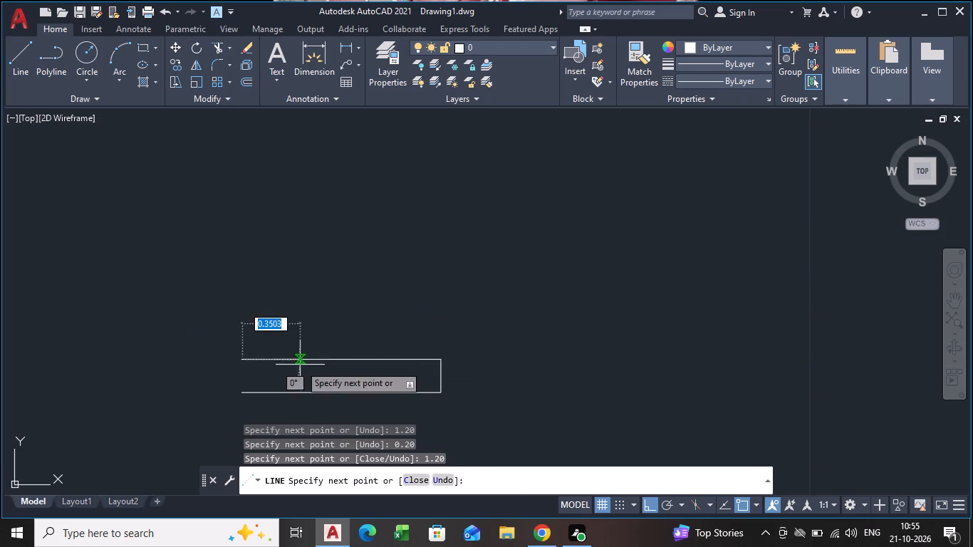
{"action": "left_click", "coordinate": [245, 395]}
{"action": "key", "text": "Escape"}
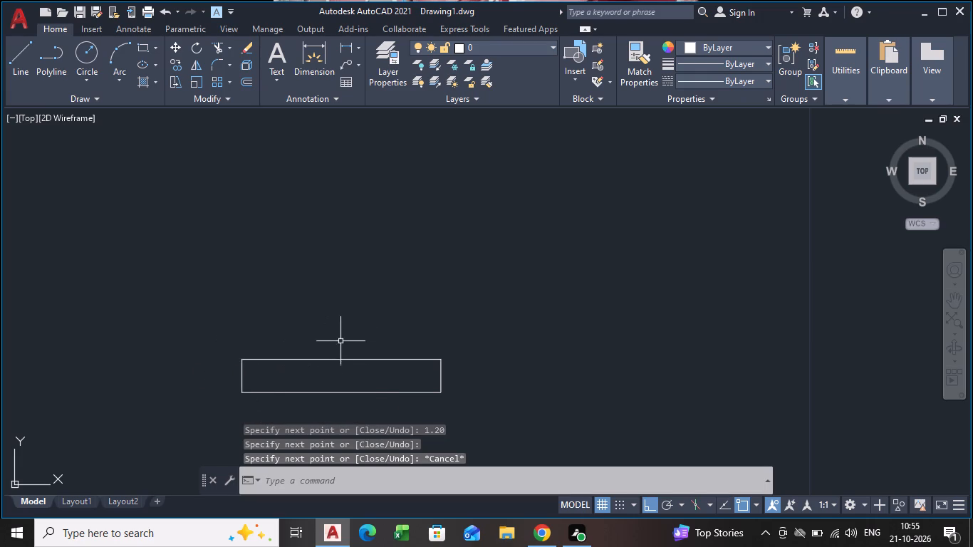
Draw the second layer from the bottom rectangle's top-edge midpoint: 0.4 left, 0.35 up, 0.8 right and down to the top edge.
{"action": "key", "text": "l"}
{"action": "key", "text": "Return"}
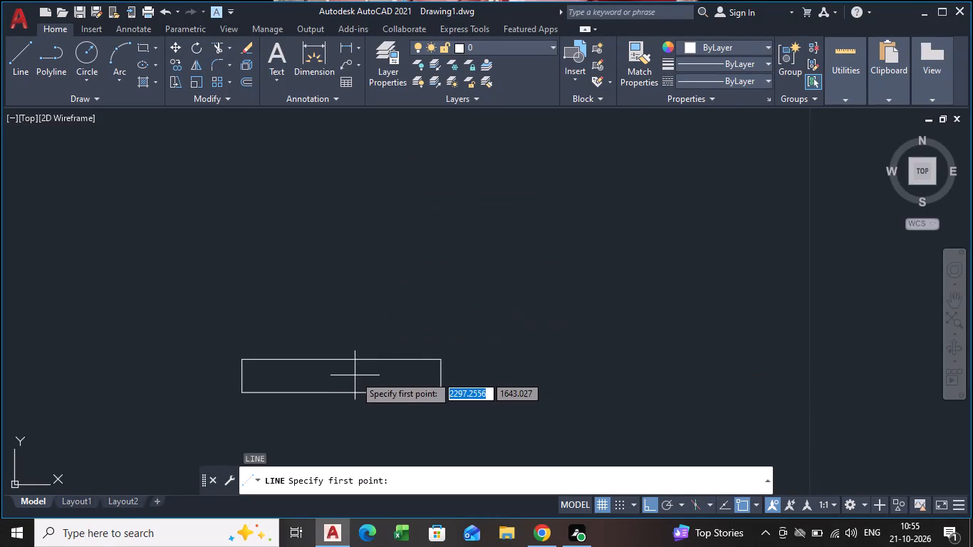
{"action": "left_click", "coordinate": [344, 356]}
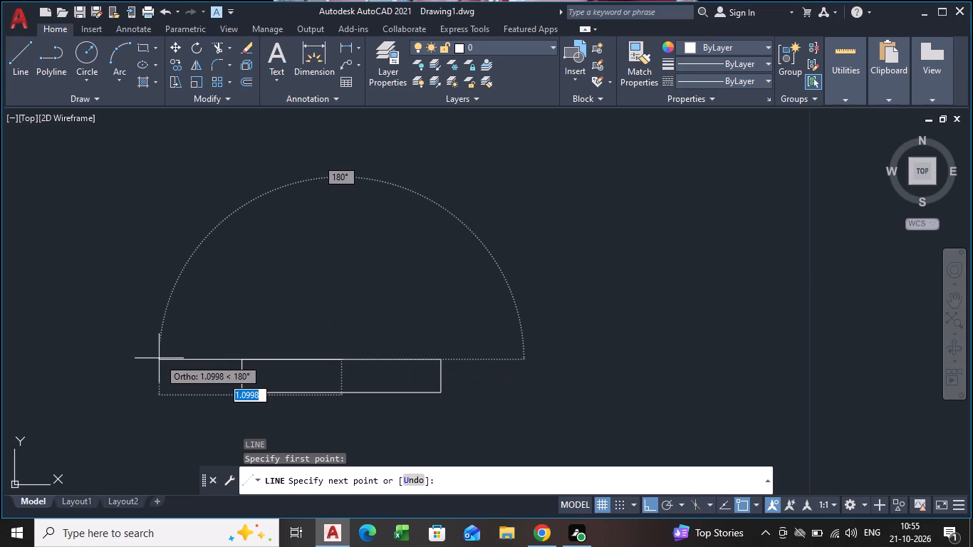
{"action": "type", "text": "0.4"}
{"action": "key", "text": "Return"}
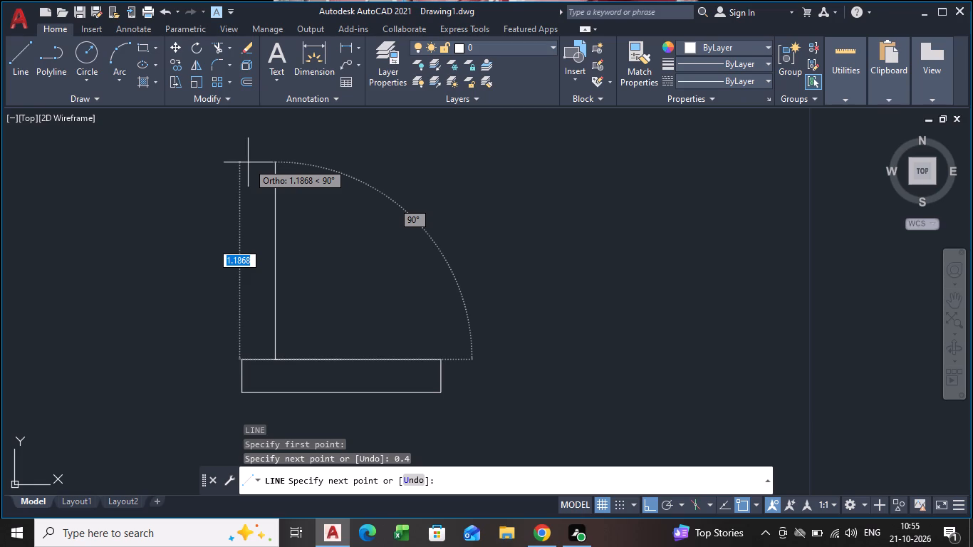
{"action": "type", "text": "0.35"}
{"action": "key", "text": "Return"}
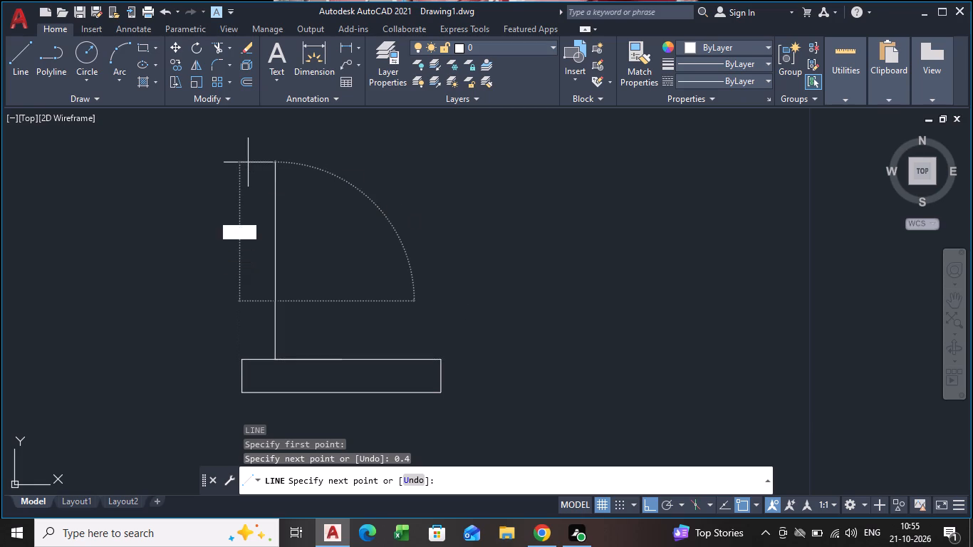
{"action": "type", "text": "0."}
{"action": "key", "text": "8"}
{"action": "key", "text": "Return"}
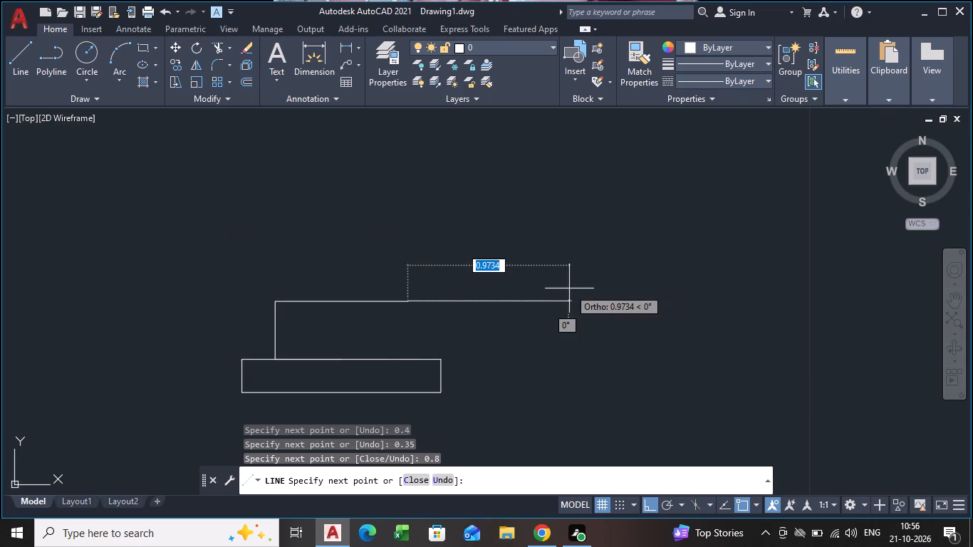
{"action": "scroll", "coordinate": [397, 348], "scroll_direction": "up", "scroll_amount": 4}
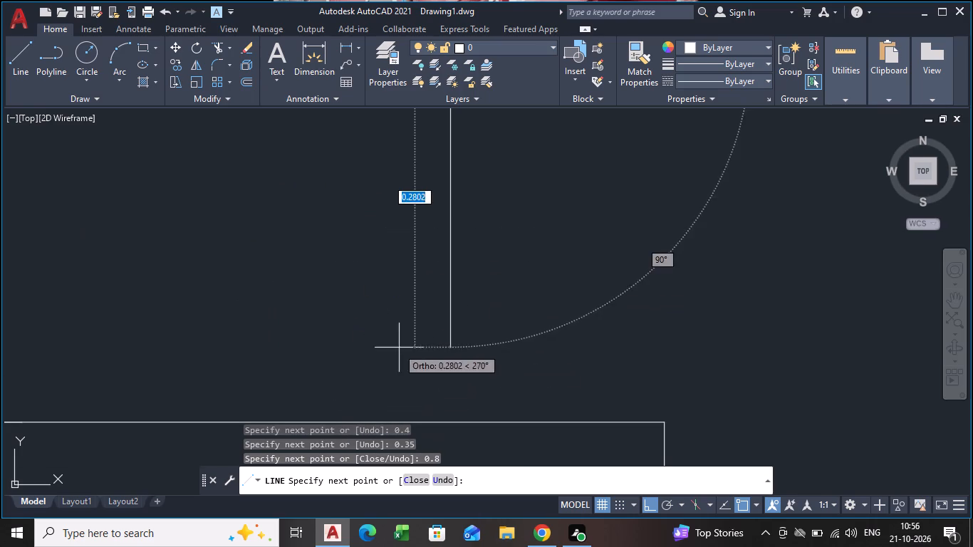
{"action": "left_click", "coordinate": [453, 420]}
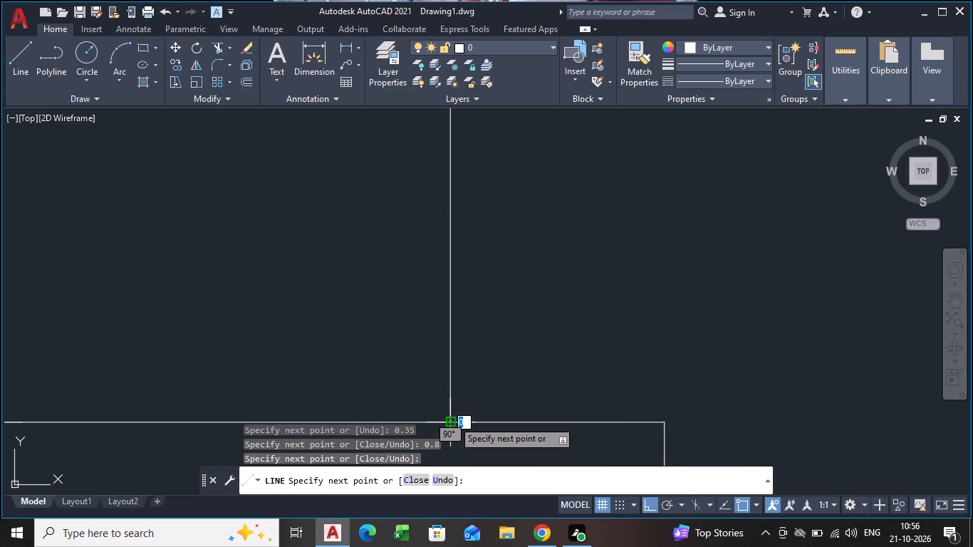
{"action": "key", "text": "Escape"}
Draw the third layer from the second block's top-edge midpoint: 0.3 left, 0.35 up, 0.6 right and down to that edge.
{"action": "scroll", "coordinate": [344, 375], "scroll_direction": "down", "scroll_amount": 4}
{"action": "scroll", "coordinate": [177, 331], "scroll_direction": "down", "scroll_amount": 1}
{"action": "middle_click_drag", "start_coordinate": [199, 375], "coordinate": [190, 323]}
{"action": "scroll", "coordinate": [213, 343], "scroll_direction": "up", "scroll_amount": 2}
{"action": "scroll", "coordinate": [213, 343], "scroll_direction": "down", "scroll_amount": 1}
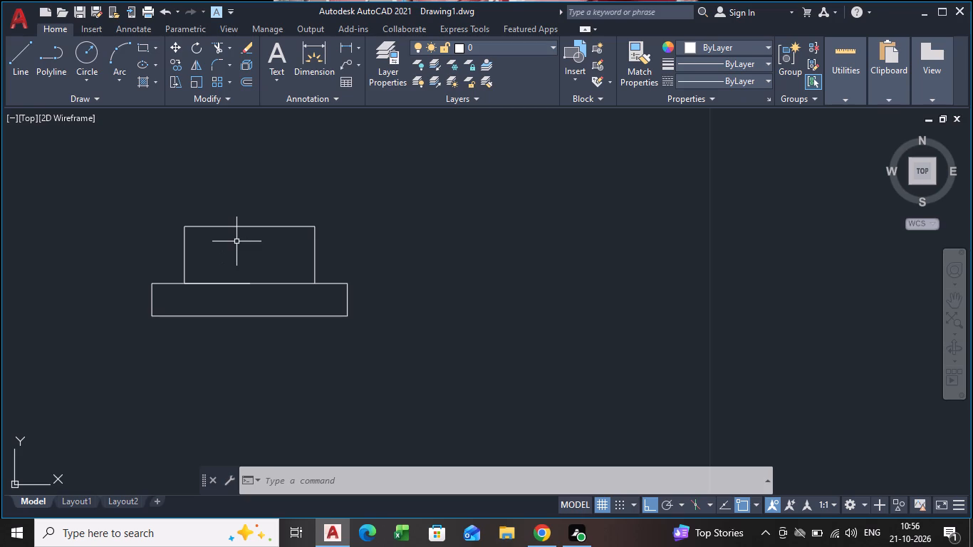
{"action": "key", "text": "l"}
{"action": "key", "text": "Return"}
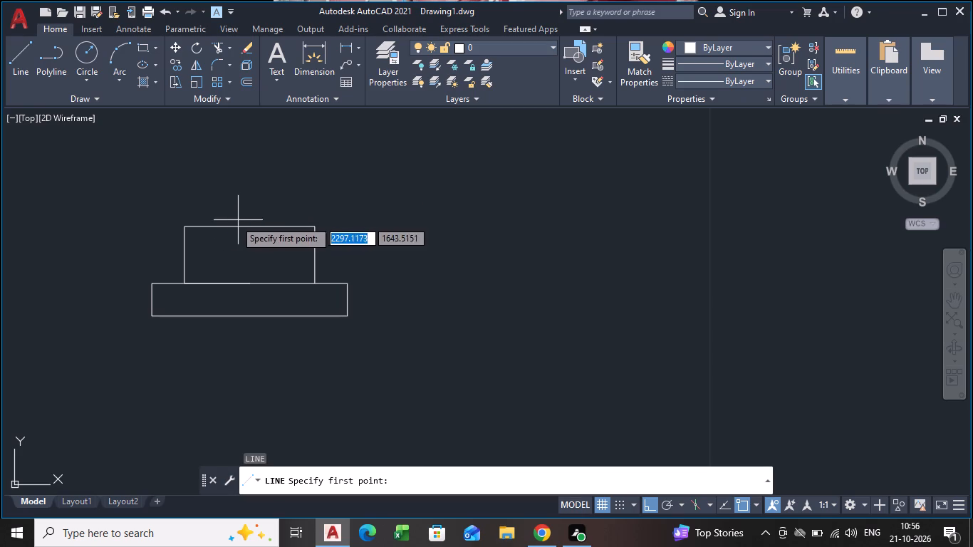
{"action": "left_click", "coordinate": [251, 226]}
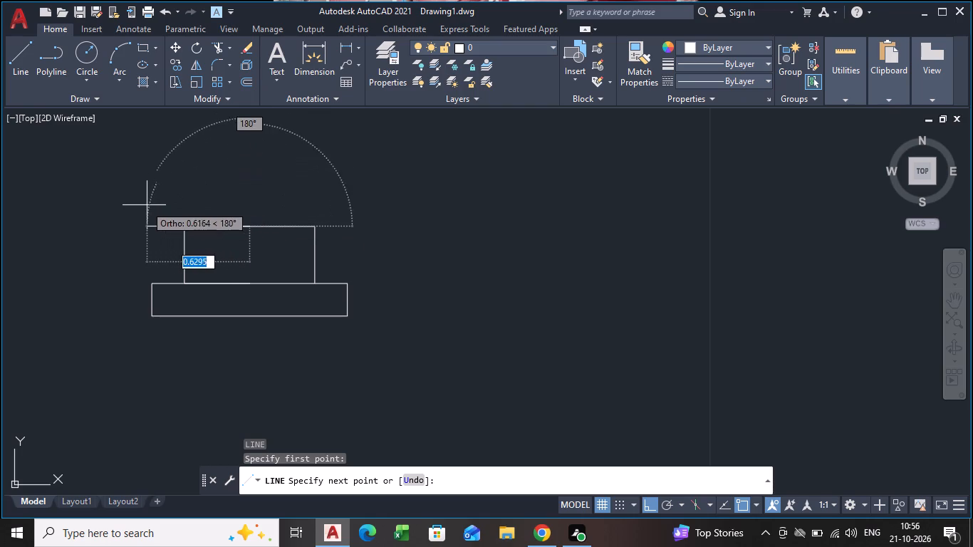
{"action": "key", "text": "0"}
{"action": "type", "text": ".3"}
{"action": "key", "text": "Return"}
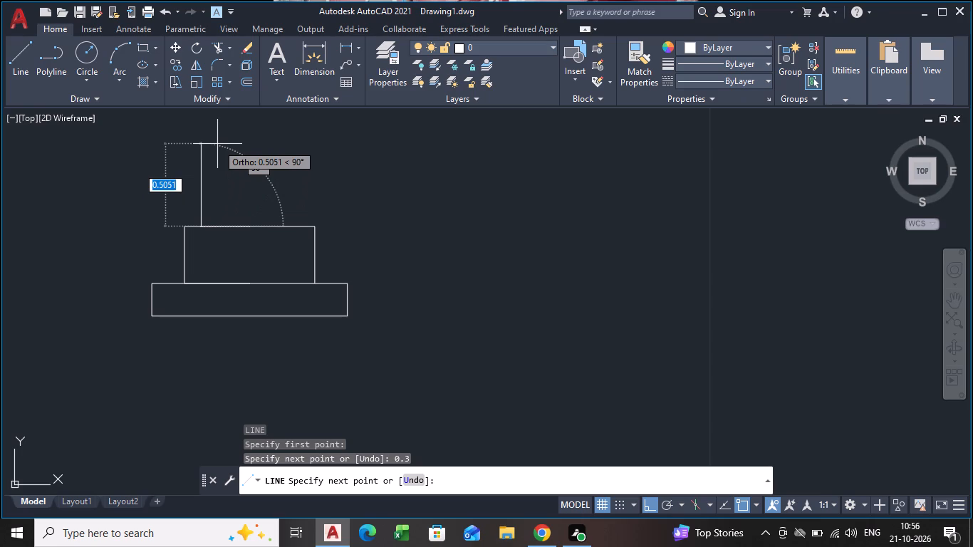
{"action": "middle_click_drag", "start_coordinate": [217, 151], "coordinate": [220, 219]}
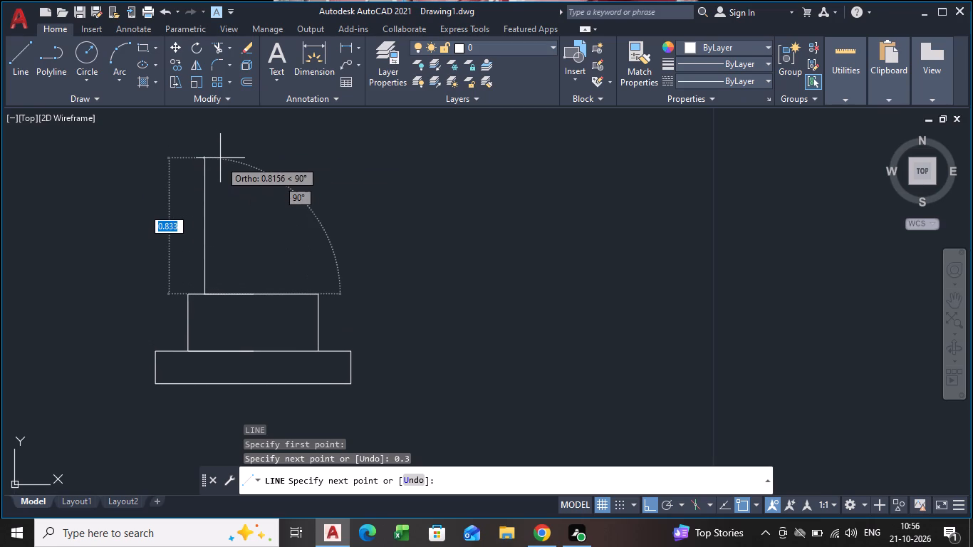
{"action": "type", "text": "0.35"}
{"action": "key", "text": "Return"}
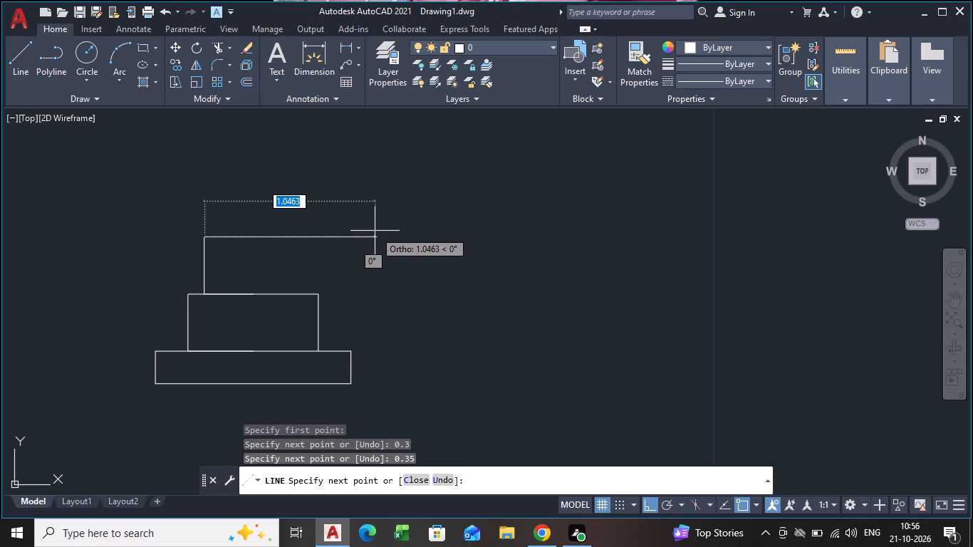
{"action": "type", "text": "0.6"}
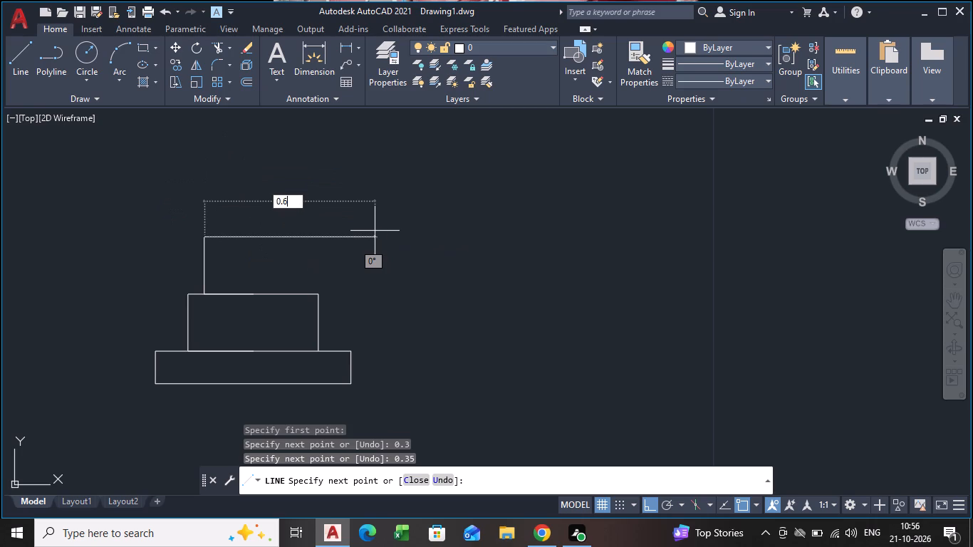
{"action": "key", "text": "Return"}
{"action": "scroll", "coordinate": [296, 290], "scroll_direction": "up", "scroll_amount": 2}
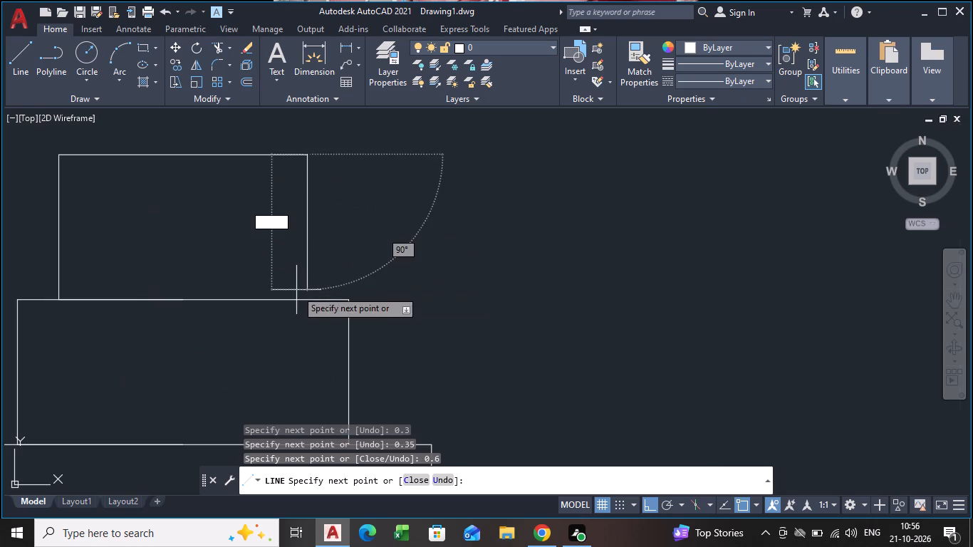
{"action": "left_click", "coordinate": [309, 298]}
{"action": "key", "text": "Escape"}
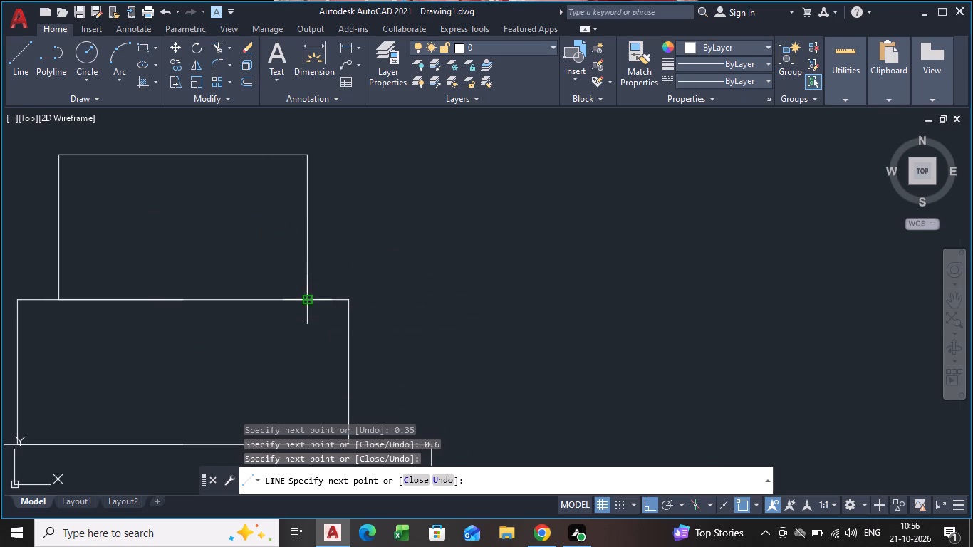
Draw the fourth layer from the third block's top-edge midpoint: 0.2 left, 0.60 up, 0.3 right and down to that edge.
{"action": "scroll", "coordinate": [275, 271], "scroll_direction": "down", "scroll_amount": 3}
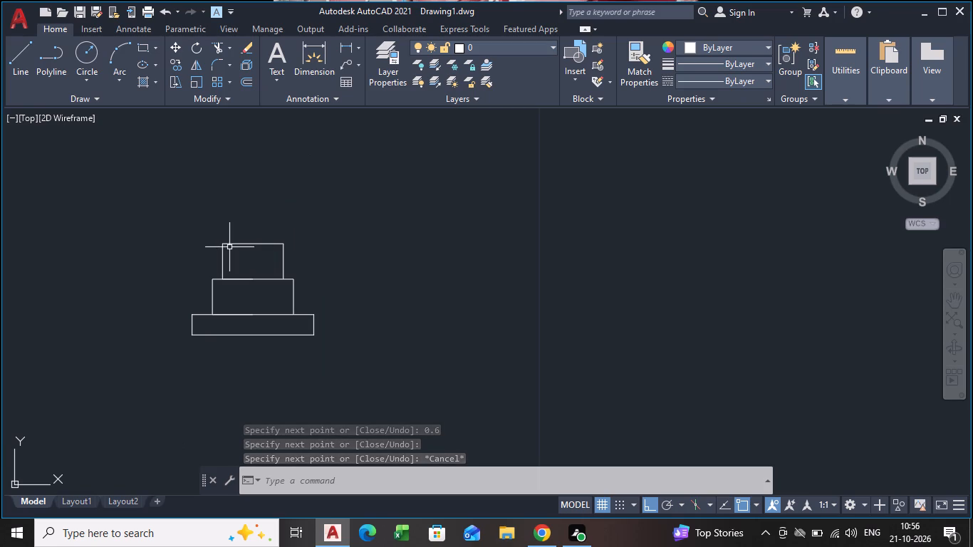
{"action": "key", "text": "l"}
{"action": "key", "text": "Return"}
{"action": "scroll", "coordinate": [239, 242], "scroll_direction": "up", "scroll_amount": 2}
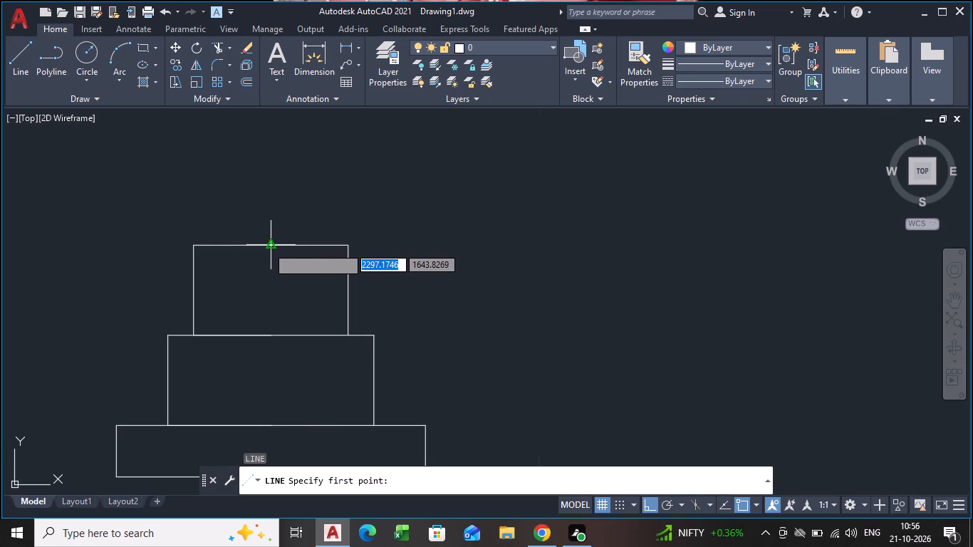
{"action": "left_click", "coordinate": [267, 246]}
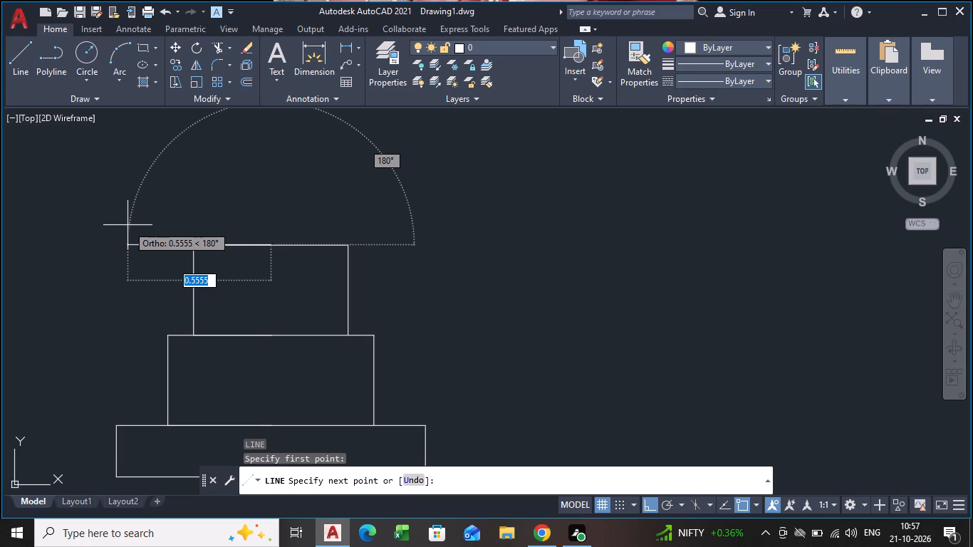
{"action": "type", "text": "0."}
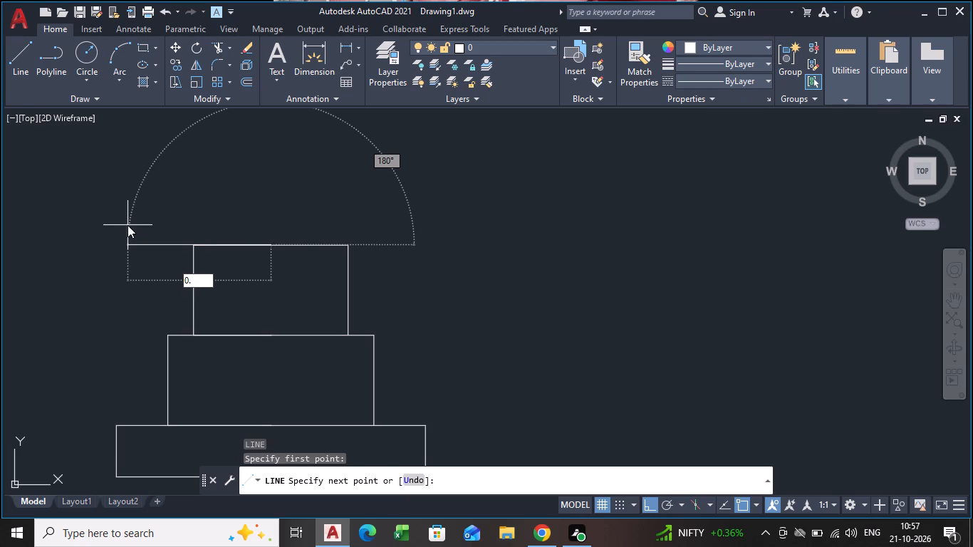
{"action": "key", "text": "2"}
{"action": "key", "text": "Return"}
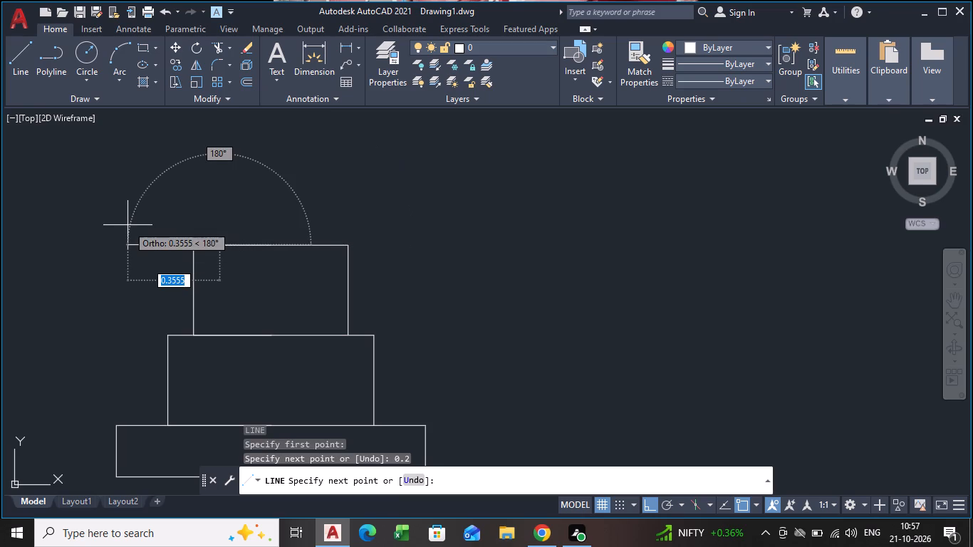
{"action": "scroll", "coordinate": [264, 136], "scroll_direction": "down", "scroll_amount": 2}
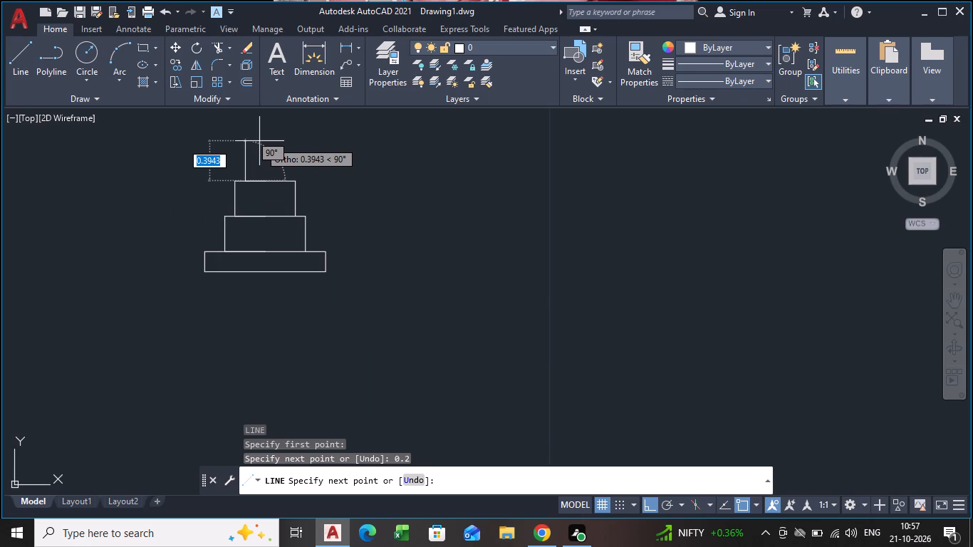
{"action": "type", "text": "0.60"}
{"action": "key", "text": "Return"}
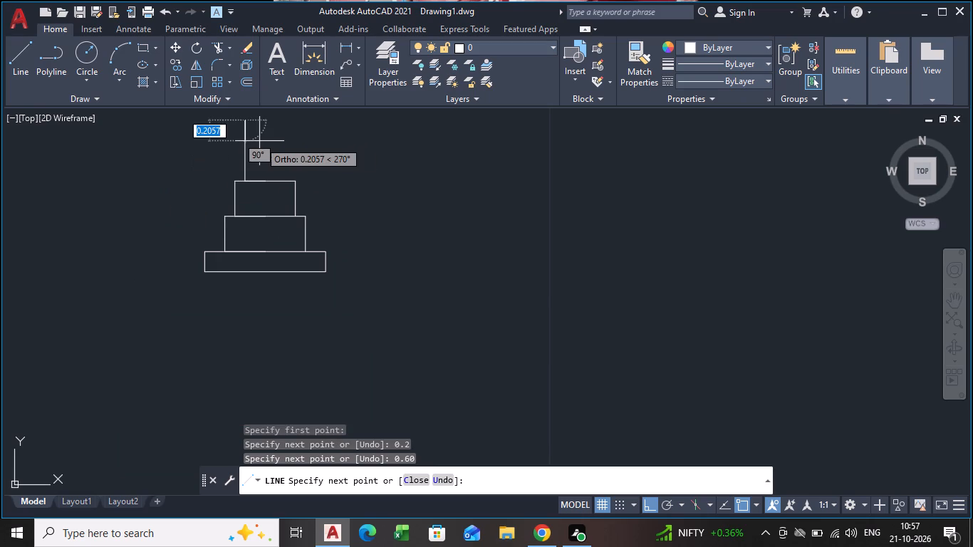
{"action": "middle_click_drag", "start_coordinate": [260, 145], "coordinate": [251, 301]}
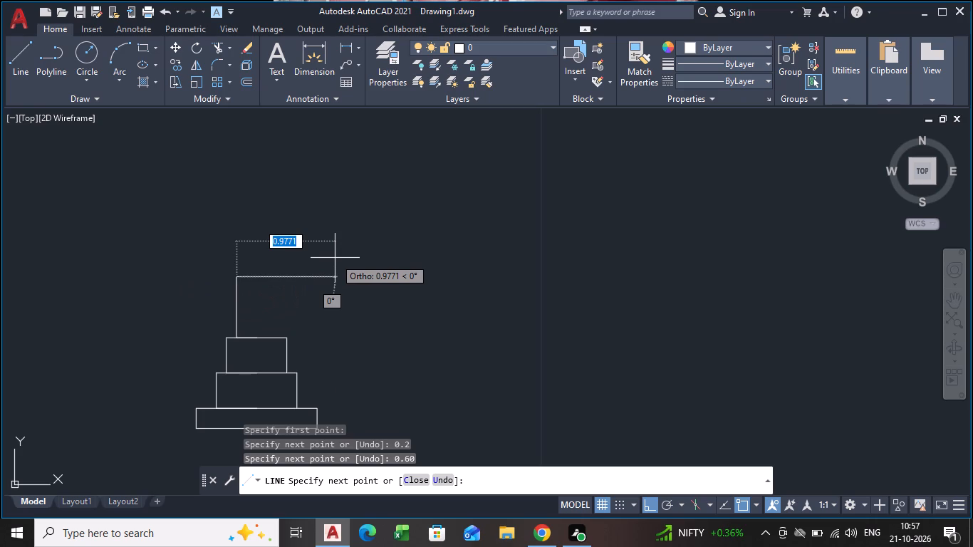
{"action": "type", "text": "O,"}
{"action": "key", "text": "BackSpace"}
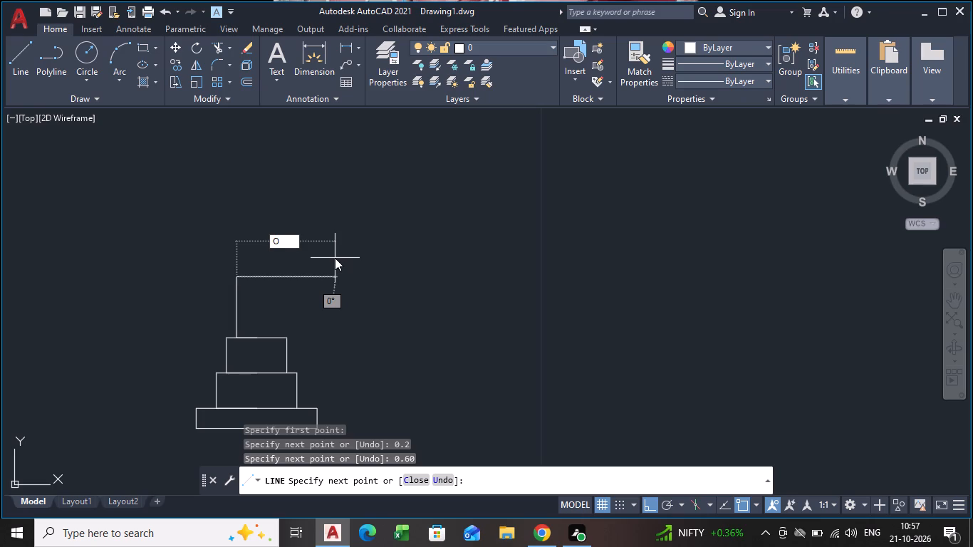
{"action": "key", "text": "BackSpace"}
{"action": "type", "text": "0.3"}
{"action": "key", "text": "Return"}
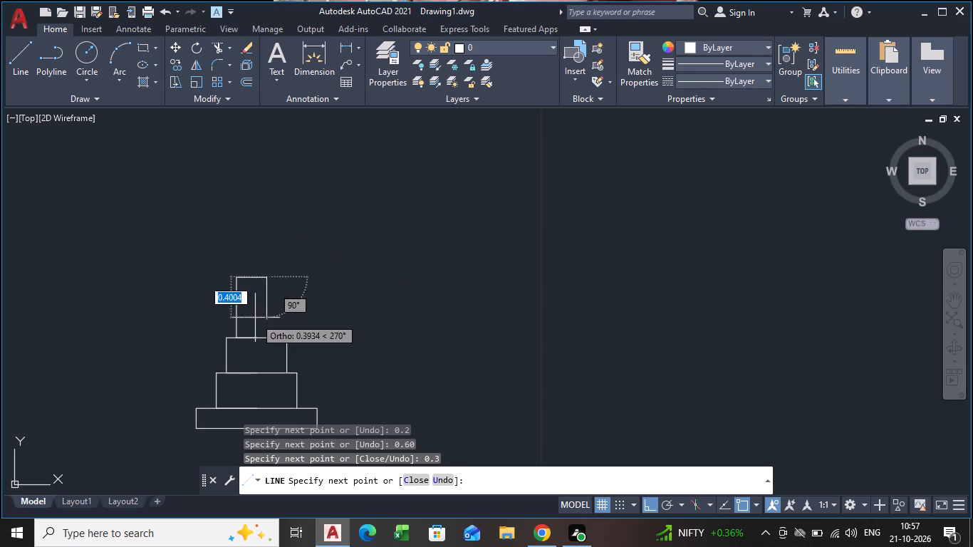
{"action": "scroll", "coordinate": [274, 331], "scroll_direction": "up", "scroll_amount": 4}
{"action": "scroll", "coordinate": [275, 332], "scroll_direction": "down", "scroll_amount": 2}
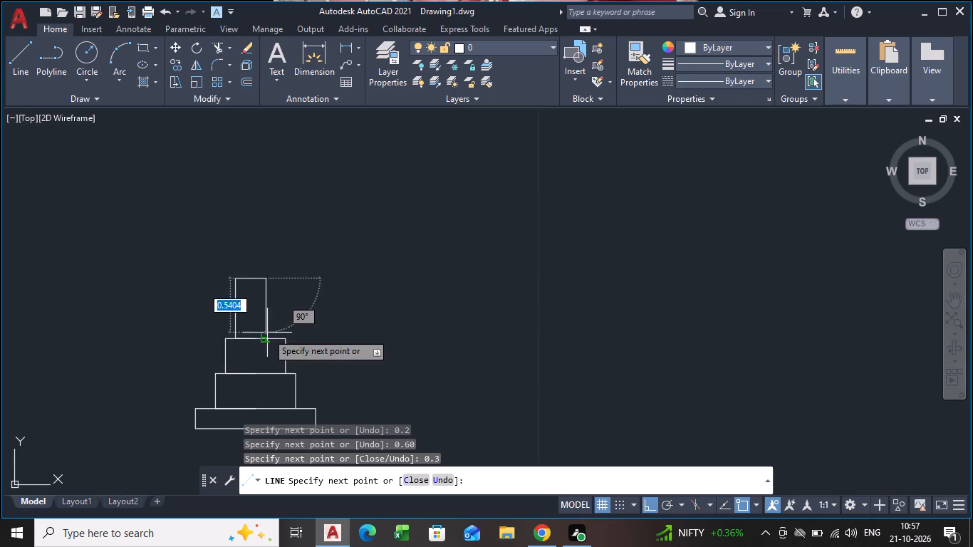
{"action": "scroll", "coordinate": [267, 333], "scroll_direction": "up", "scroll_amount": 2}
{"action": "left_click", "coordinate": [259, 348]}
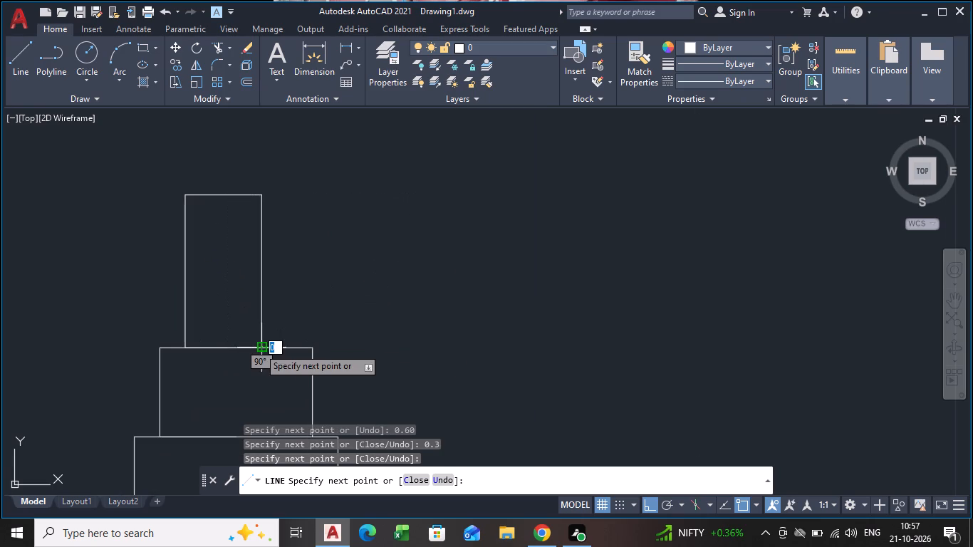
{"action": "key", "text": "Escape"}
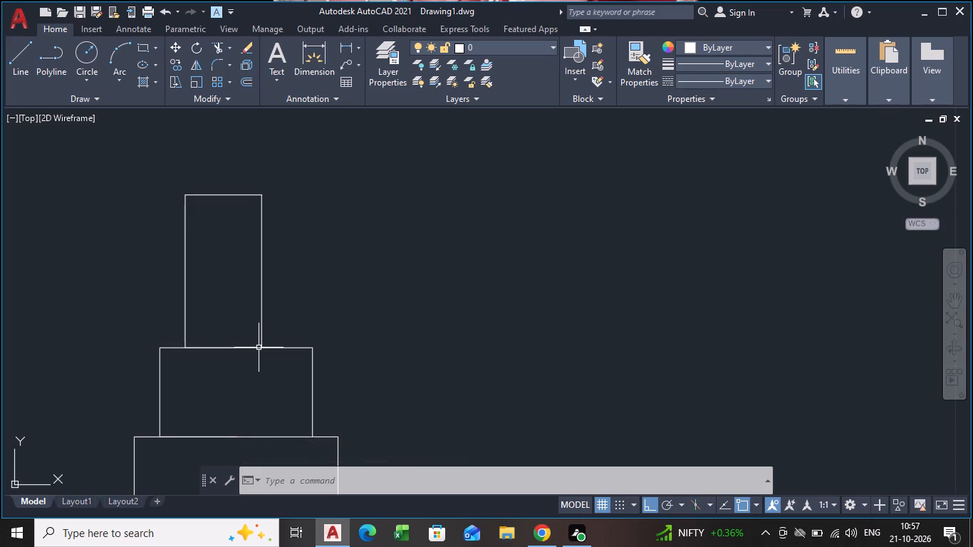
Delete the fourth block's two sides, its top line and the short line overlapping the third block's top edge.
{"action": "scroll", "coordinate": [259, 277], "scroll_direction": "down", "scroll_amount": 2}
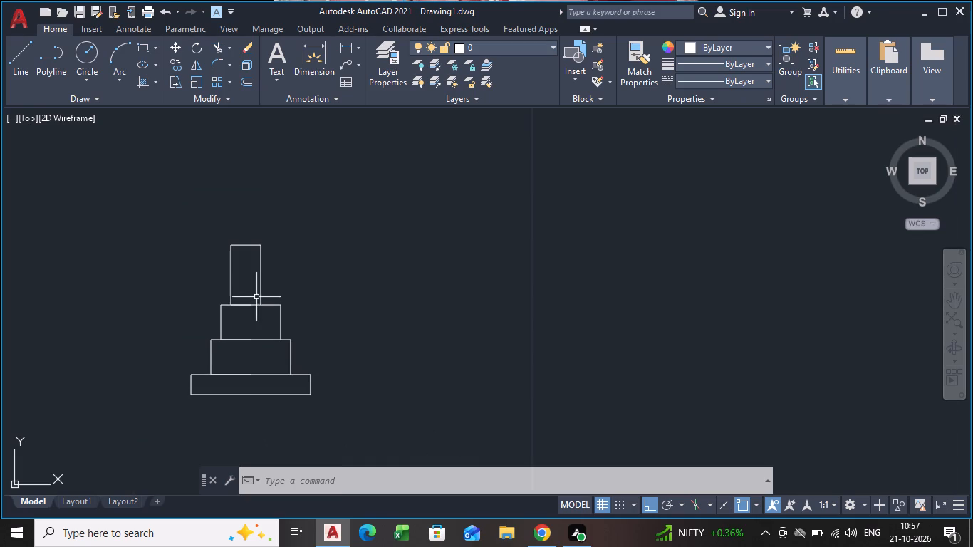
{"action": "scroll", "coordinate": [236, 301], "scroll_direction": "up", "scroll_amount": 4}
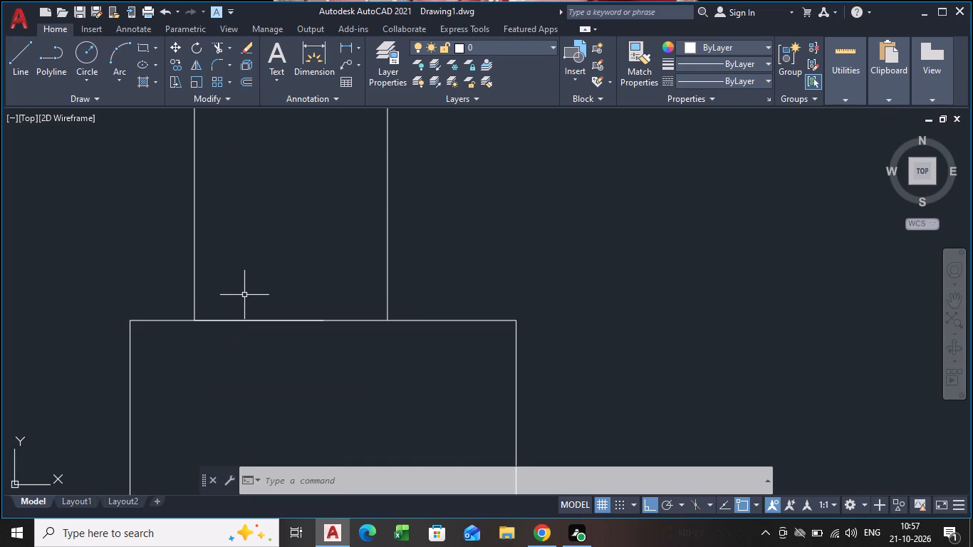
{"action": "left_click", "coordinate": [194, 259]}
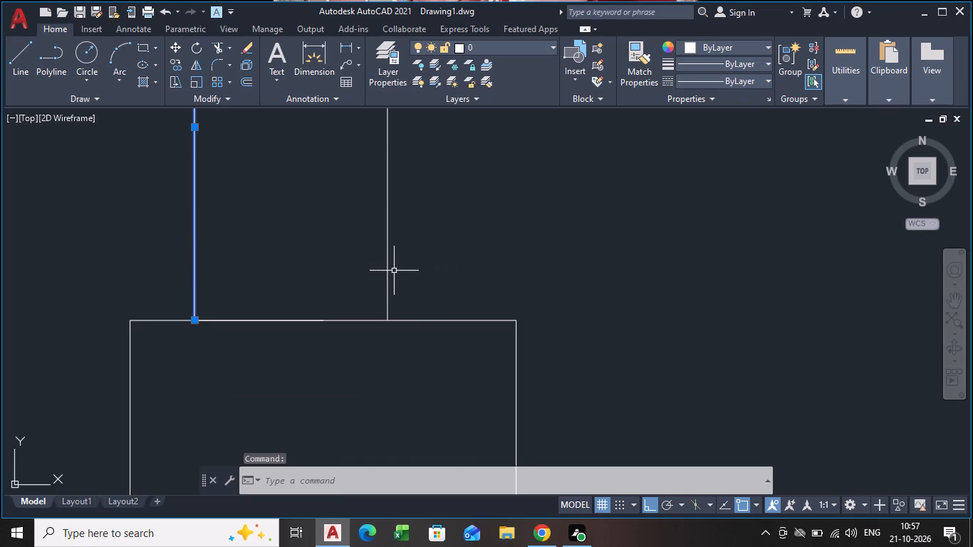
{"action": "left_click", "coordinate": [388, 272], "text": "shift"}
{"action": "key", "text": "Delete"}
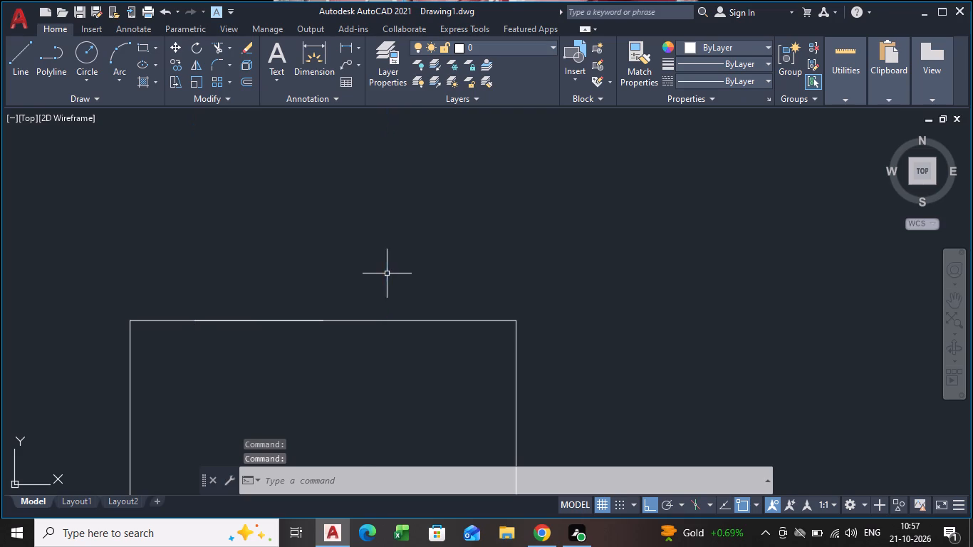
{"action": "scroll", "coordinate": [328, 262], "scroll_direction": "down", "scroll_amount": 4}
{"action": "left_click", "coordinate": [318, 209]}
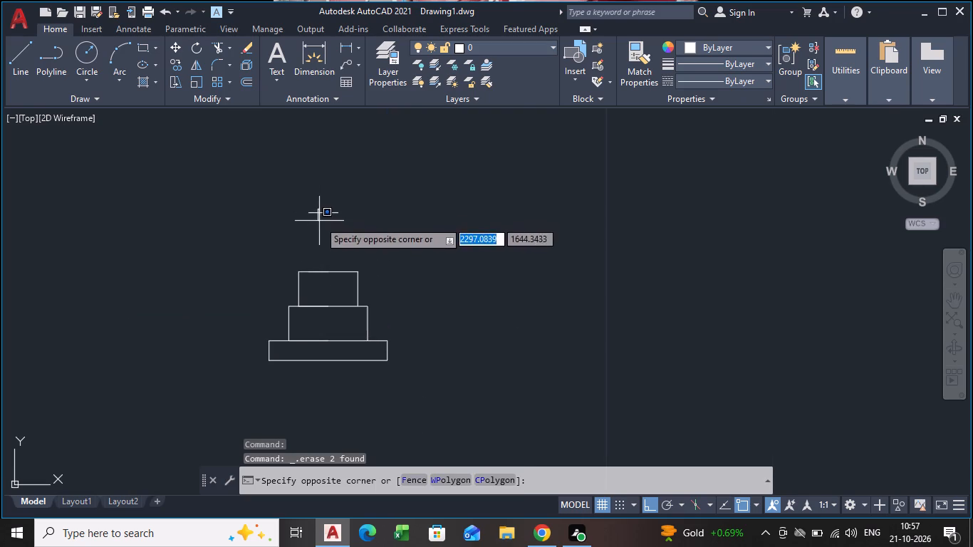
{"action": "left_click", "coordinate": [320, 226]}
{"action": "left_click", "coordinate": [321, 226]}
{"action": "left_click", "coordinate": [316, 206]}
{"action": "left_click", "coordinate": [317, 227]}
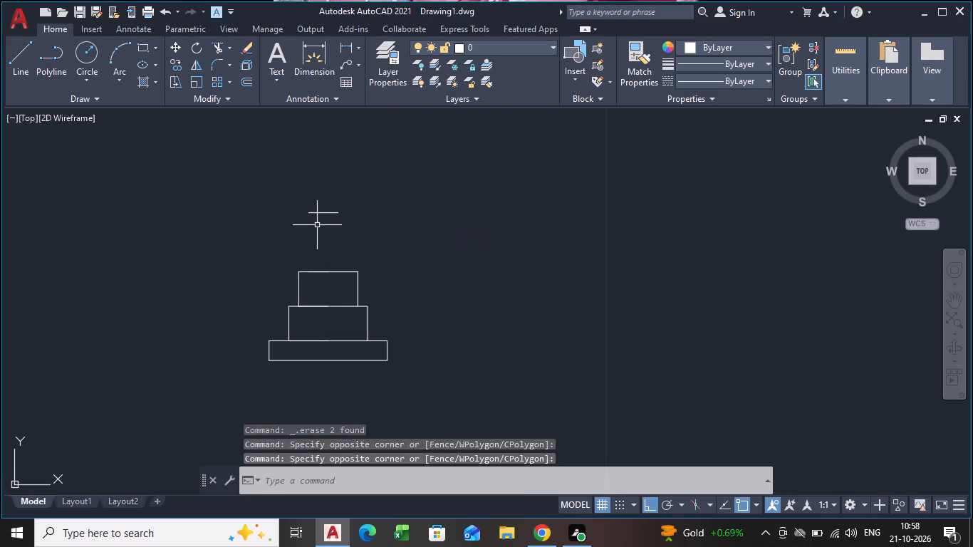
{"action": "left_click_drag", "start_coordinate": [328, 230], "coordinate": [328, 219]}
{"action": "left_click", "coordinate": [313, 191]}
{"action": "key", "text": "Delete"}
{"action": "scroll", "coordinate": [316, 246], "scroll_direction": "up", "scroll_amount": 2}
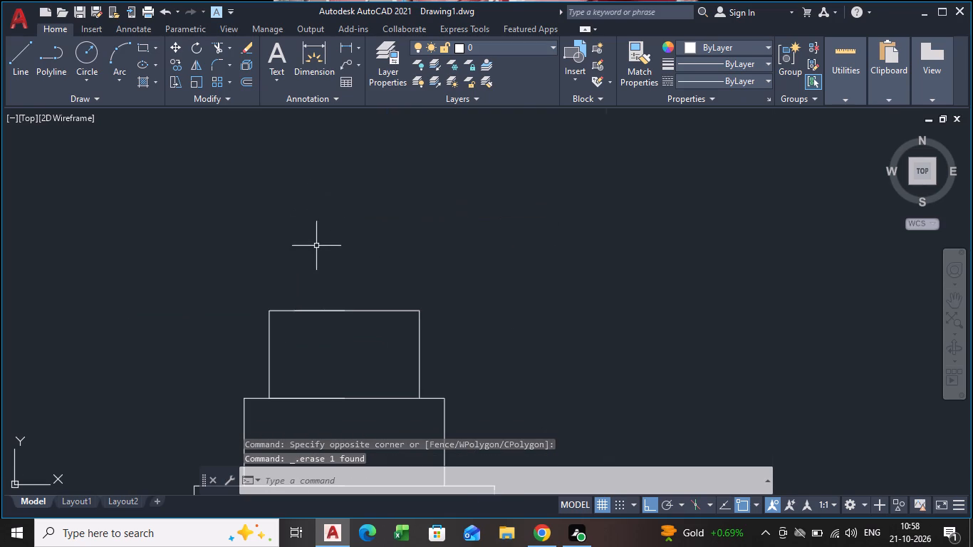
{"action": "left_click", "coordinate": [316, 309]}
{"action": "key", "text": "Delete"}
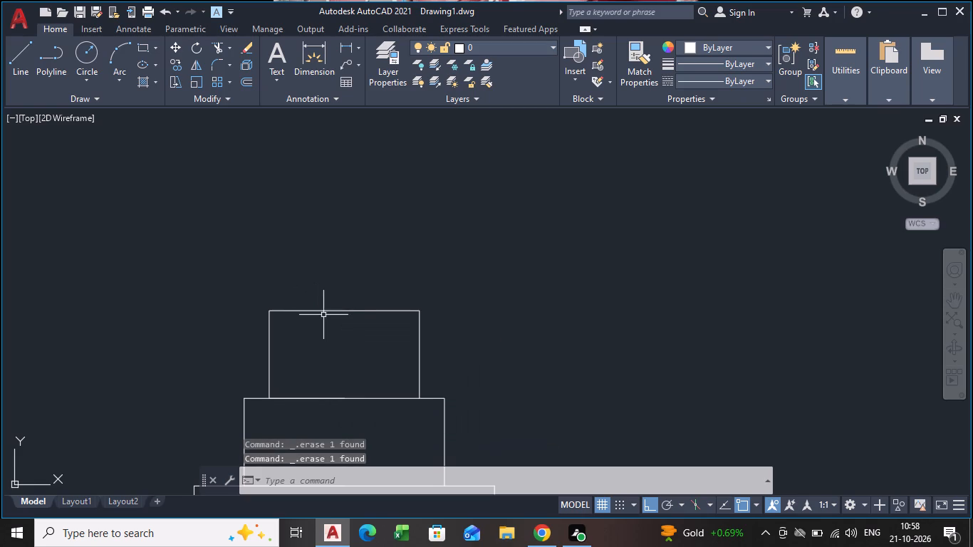
Draw the fourth layer from the third block's top-edge midpoint: 0.2 left, 0.60 up, 0.4 right and down to that edge.
{"action": "scroll", "coordinate": [323, 318], "scroll_direction": "up", "scroll_amount": 1}
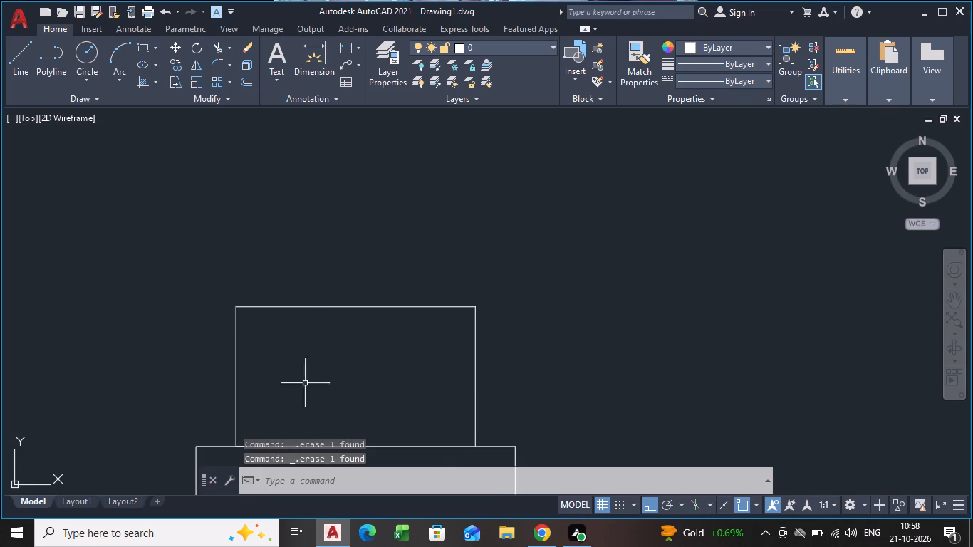
{"action": "key", "text": "l"}
{"action": "key", "text": "Return"}
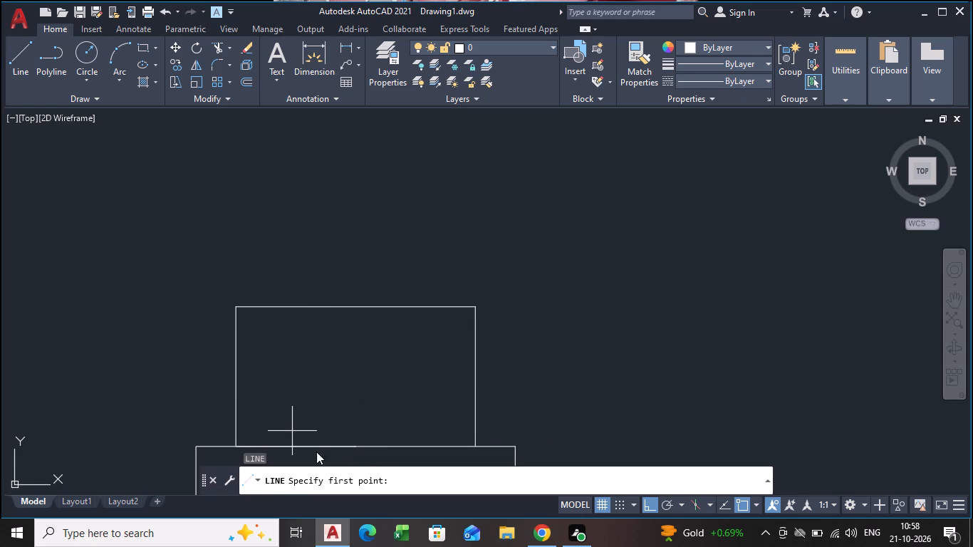
{"action": "left_click", "coordinate": [351, 306]}
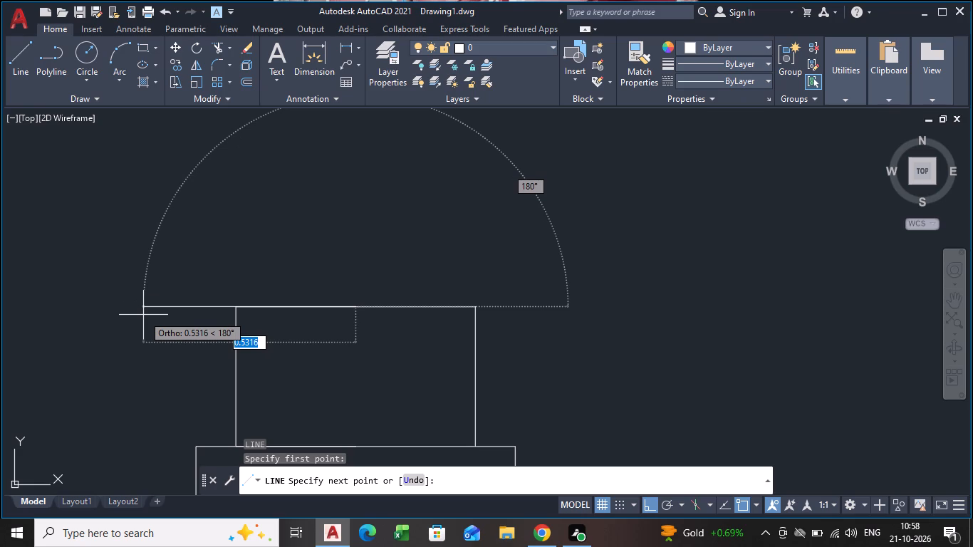
{"action": "type", "text": "0.2"}
{"action": "key", "text": "Return"}
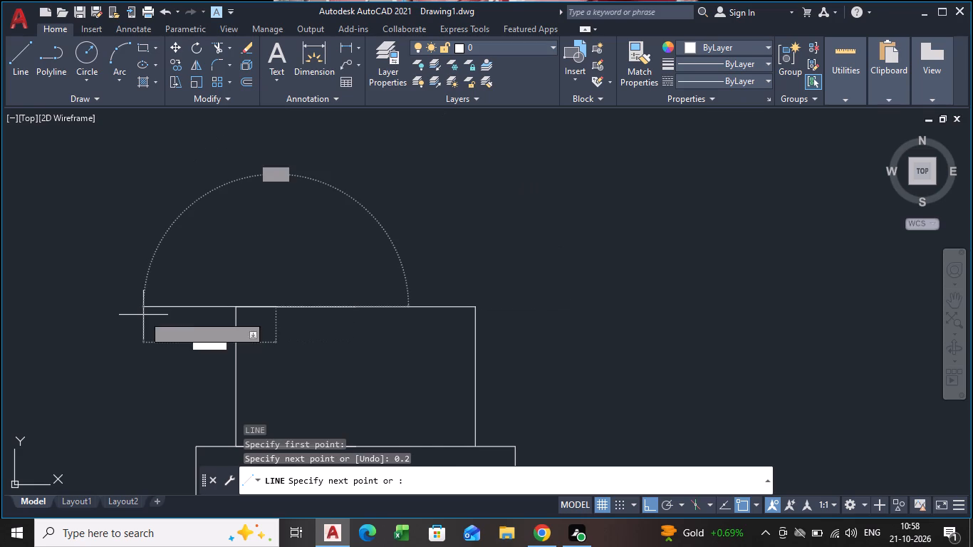
{"action": "middle_click_drag", "start_coordinate": [314, 209], "coordinate": [311, 286]}
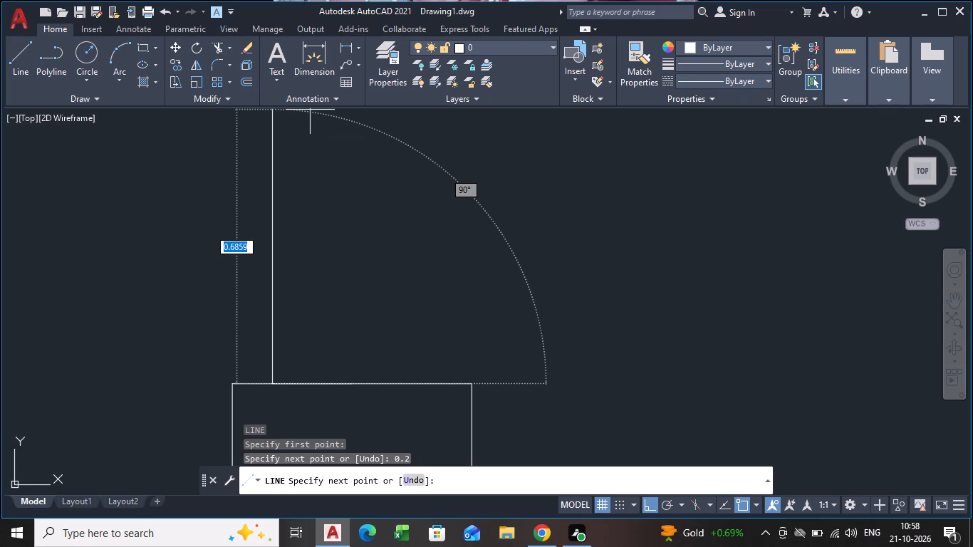
{"action": "type", "text": "0.60"}
{"action": "key", "text": "Return"}
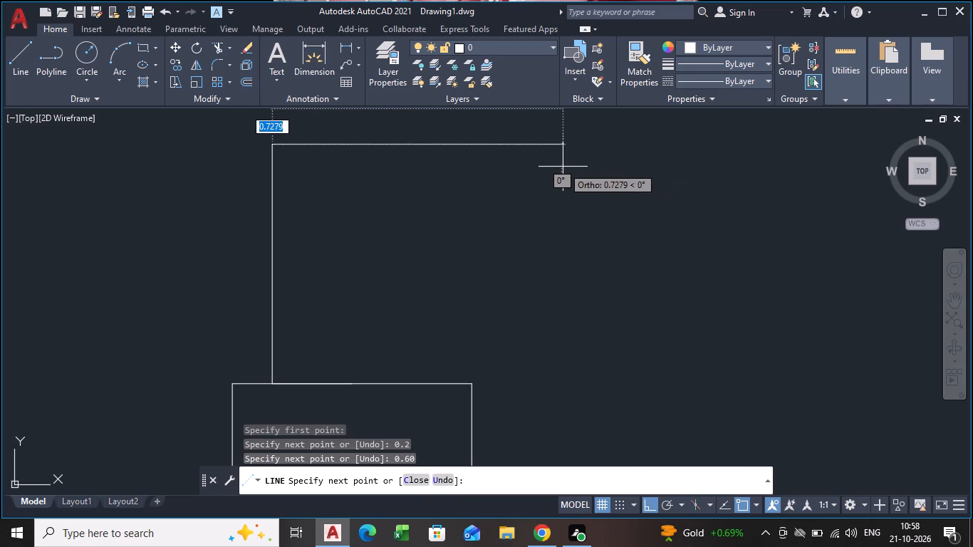
{"action": "type", "text": "0.4"}
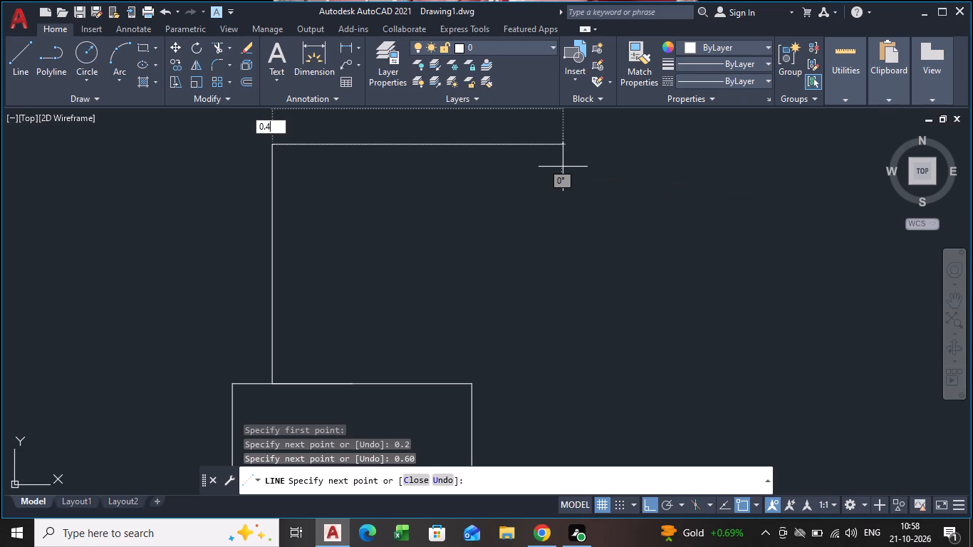
{"action": "key", "text": "Return"}
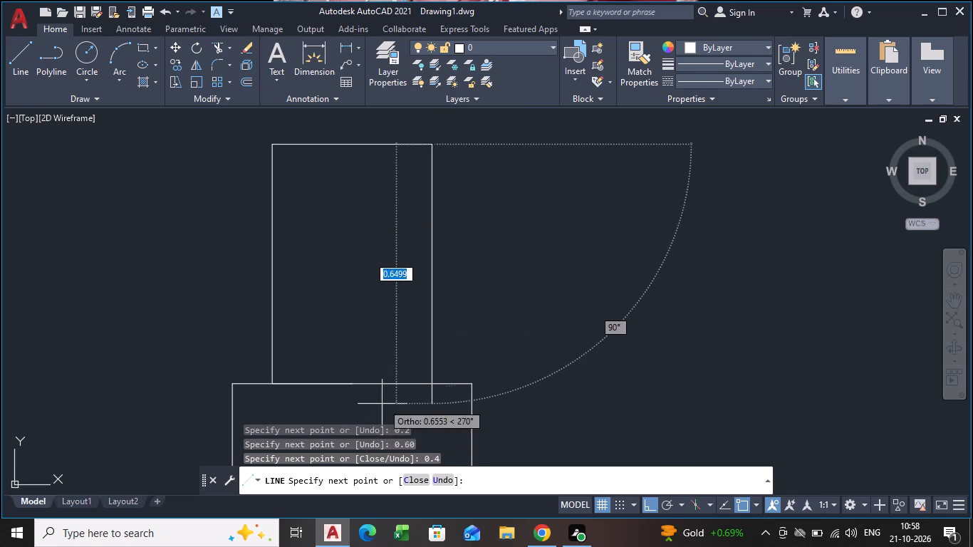
{"action": "scroll", "coordinate": [432, 383], "scroll_direction": "up", "scroll_amount": 4}
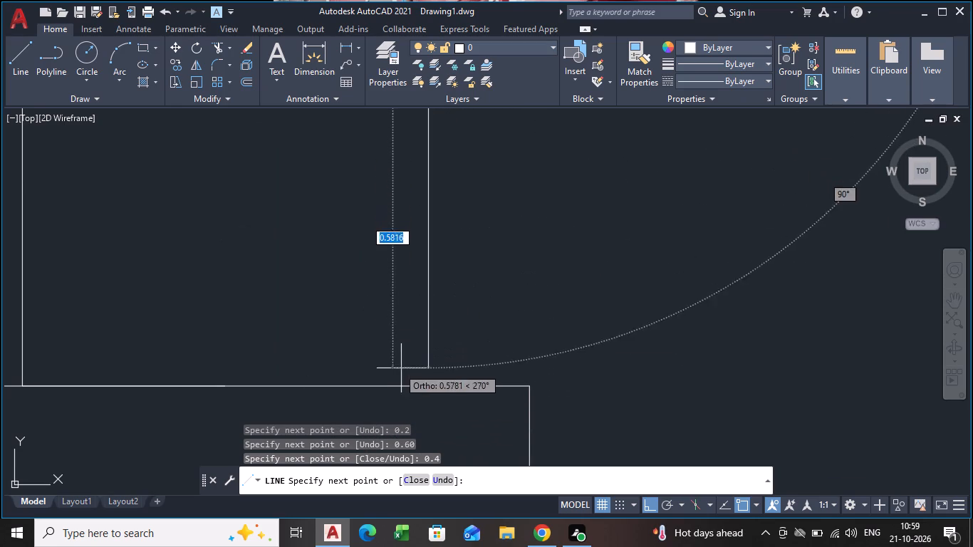
{"action": "left_click", "coordinate": [430, 387]}
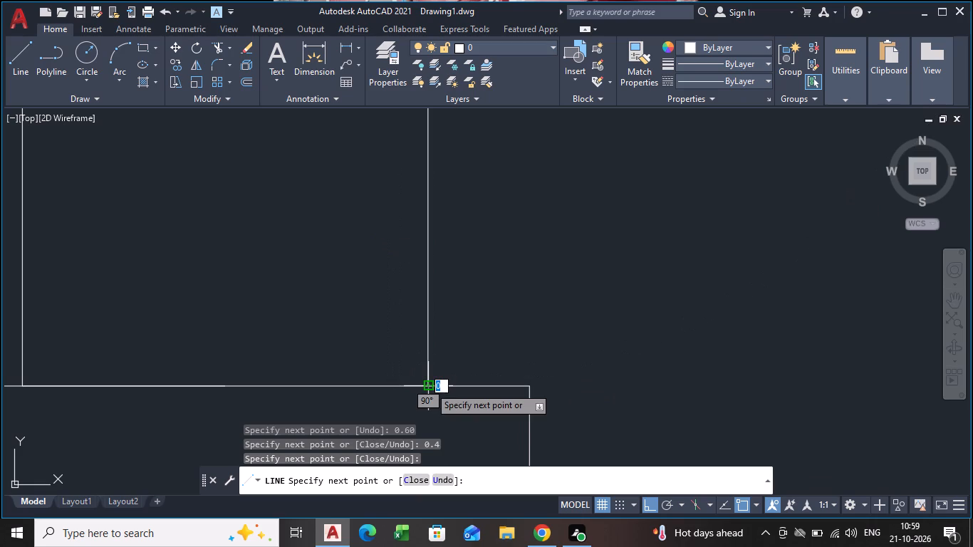
{"action": "key", "text": "Escape"}
Draw the wall's left side from the fourth block's top-edge midpoint: 0.15 left and 3.0 up.
{"action": "scroll", "coordinate": [415, 468], "scroll_direction": "down", "scroll_amount": 3}
{"action": "scroll", "coordinate": [359, 348], "scroll_direction": "down", "scroll_amount": 3}
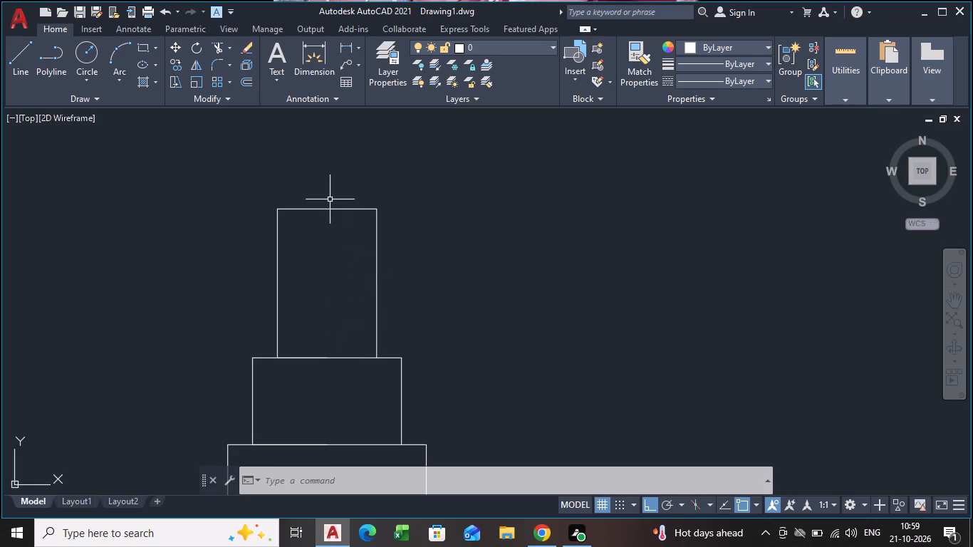
{"action": "key", "text": "l"}
{"action": "key", "text": "Return"}
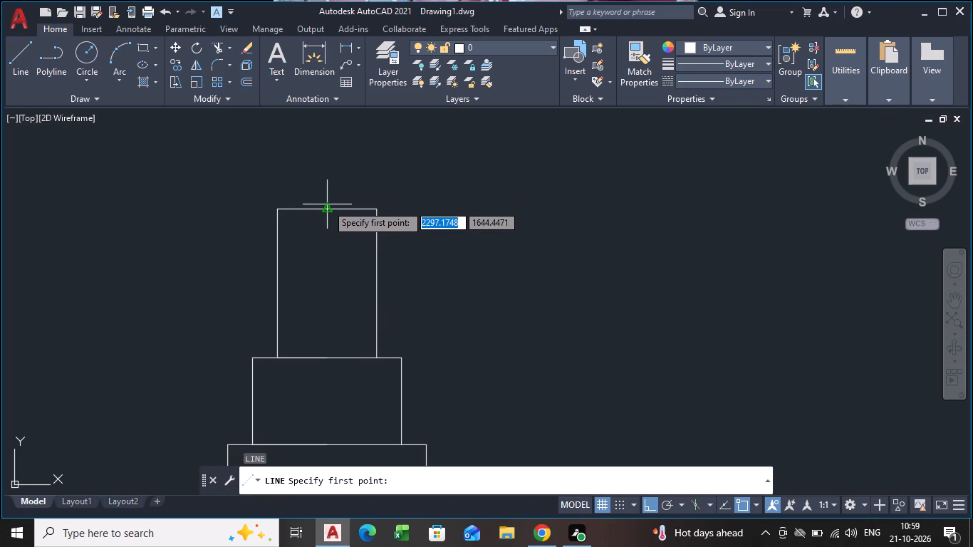
{"action": "scroll", "coordinate": [329, 209], "scroll_direction": "up", "scroll_amount": 2}
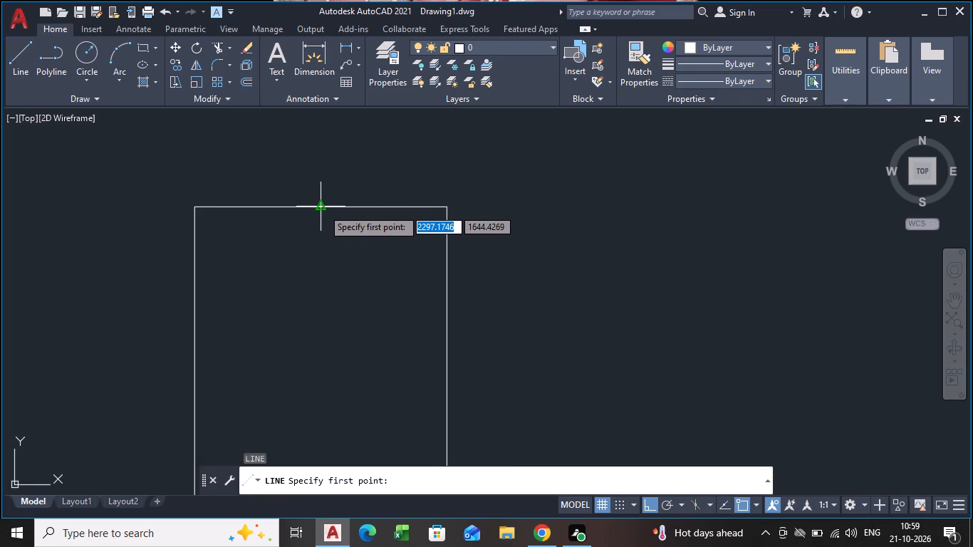
{"action": "left_click", "coordinate": [323, 209]}
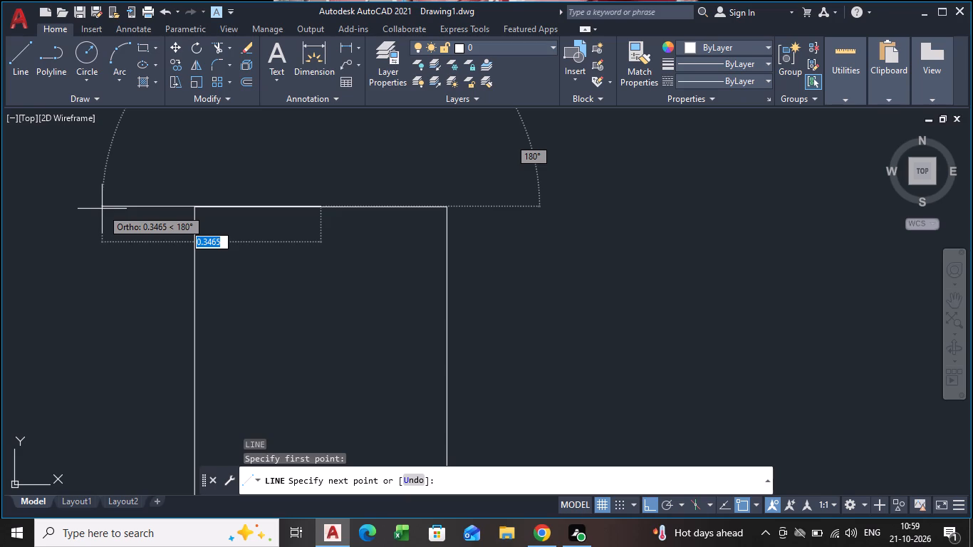
{"action": "type", "text": "0.15"}
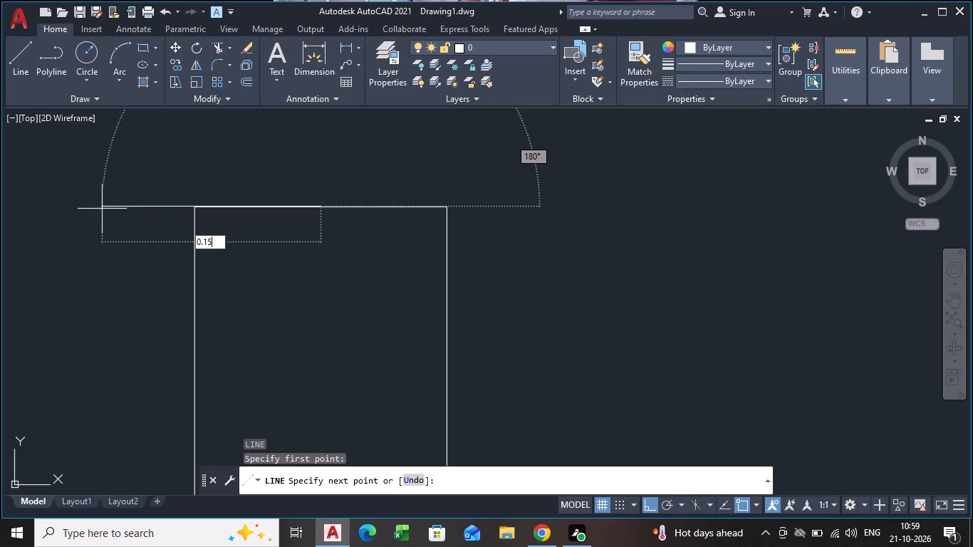
{"action": "key", "text": "Return"}
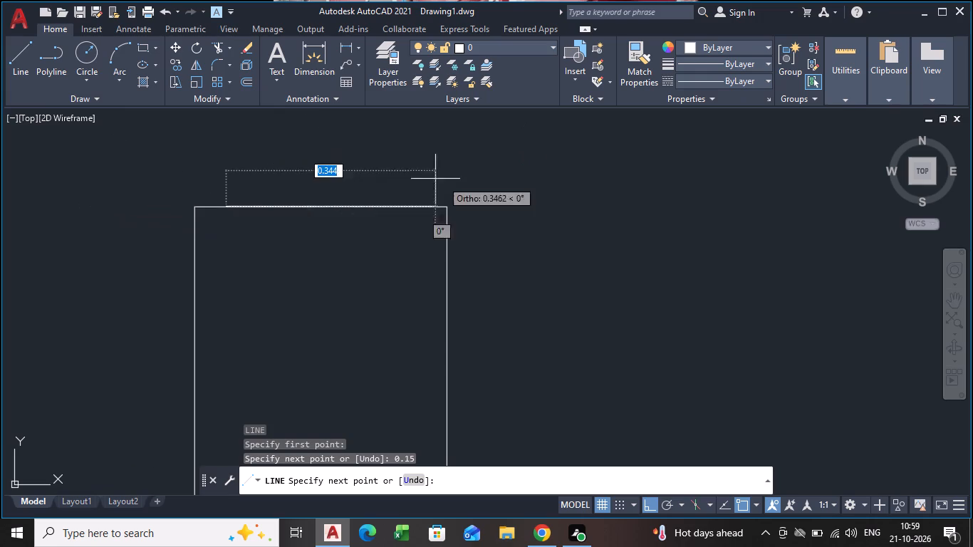
{"action": "scroll", "coordinate": [360, 144], "scroll_direction": "down", "scroll_amount": 1}
{"action": "middle_click_drag", "start_coordinate": [363, 165], "coordinate": [385, 306]}
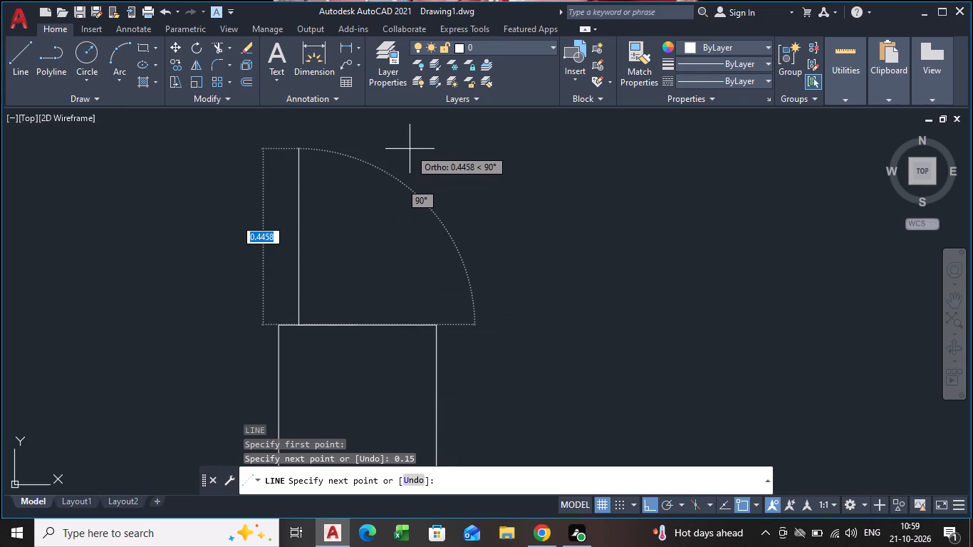
{"action": "scroll", "coordinate": [410, 149], "scroll_direction": "down", "scroll_amount": 1}
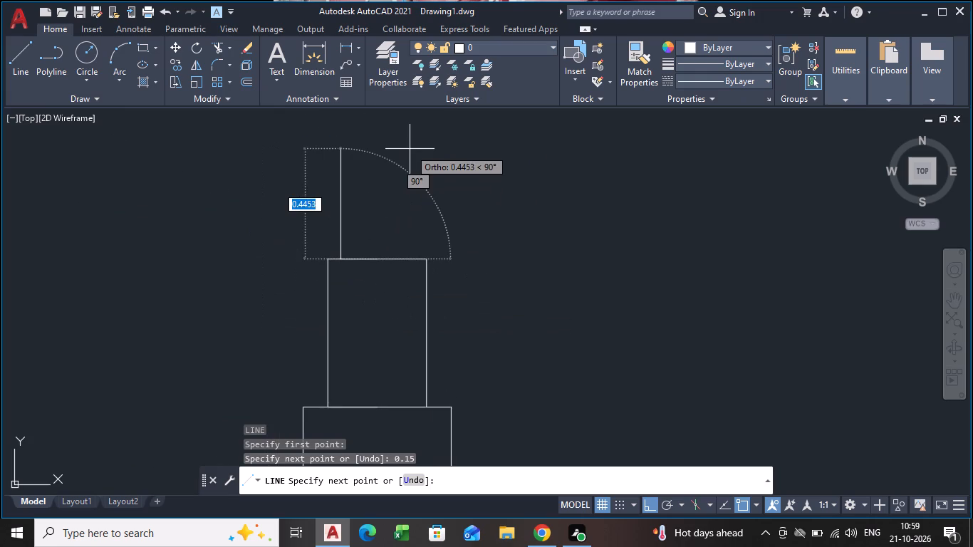
{"action": "scroll", "coordinate": [416, 123], "scroll_direction": "down", "scroll_amount": 2}
{"action": "scroll", "coordinate": [416, 123], "scroll_direction": "up", "scroll_amount": 1}
{"action": "middle_click_drag", "start_coordinate": [416, 123], "coordinate": [405, 170]}
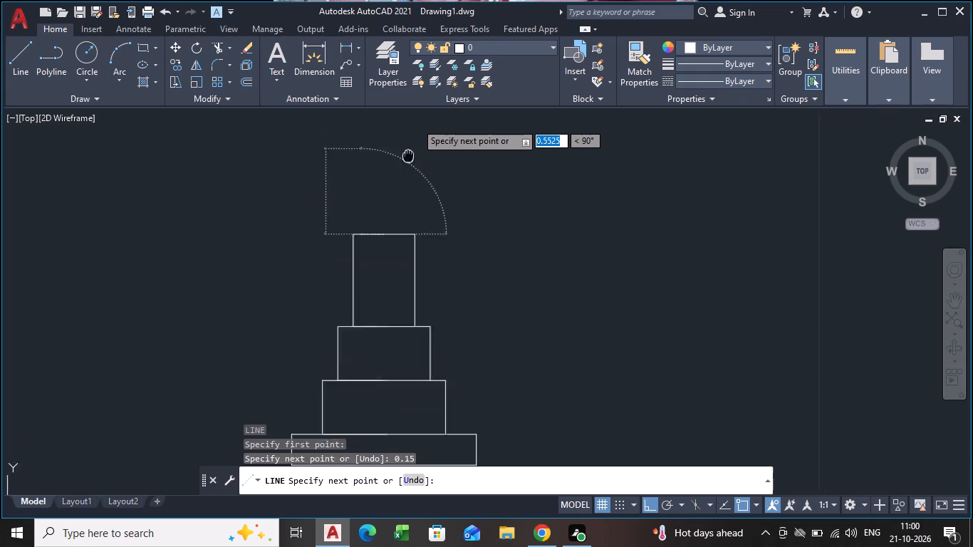
{"action": "middle_click_drag", "start_coordinate": [405, 170], "coordinate": [390, 226]}
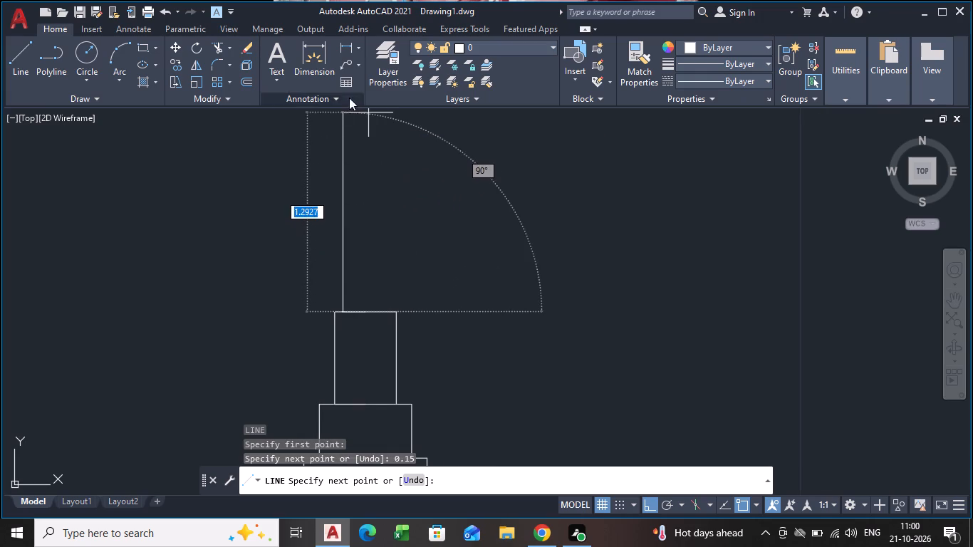
{"action": "scroll", "coordinate": [333, 115], "scroll_direction": "down", "scroll_amount": 3}
{"action": "middle_click_drag", "start_coordinate": [332, 118], "coordinate": [281, 300]}
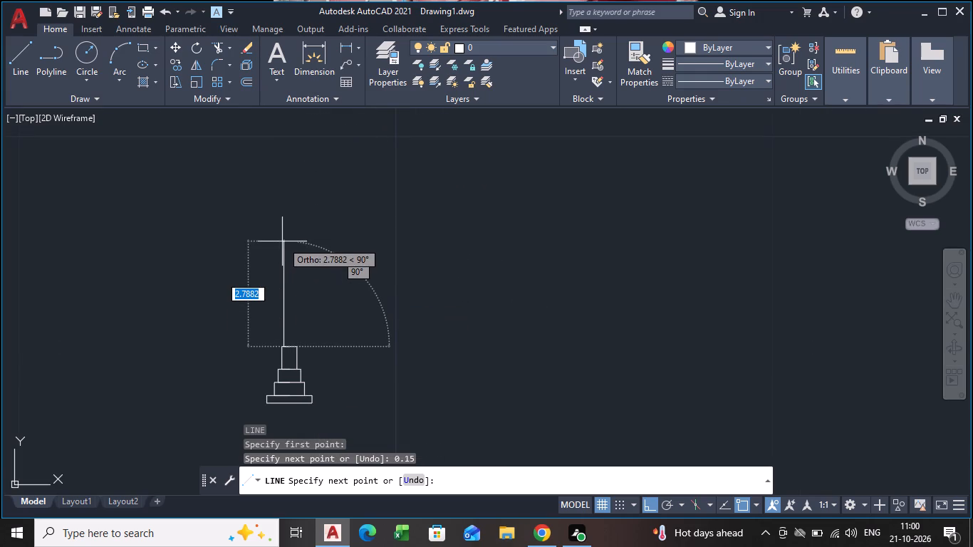
{"action": "type", "text": "3.0"}
{"action": "key", "text": "Return"}
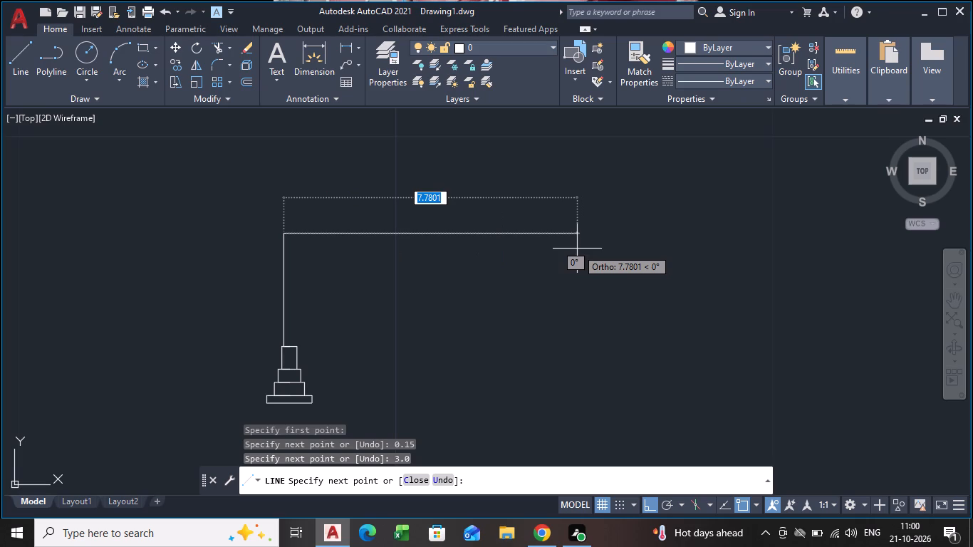
{"action": "key", "text": "Escape"}
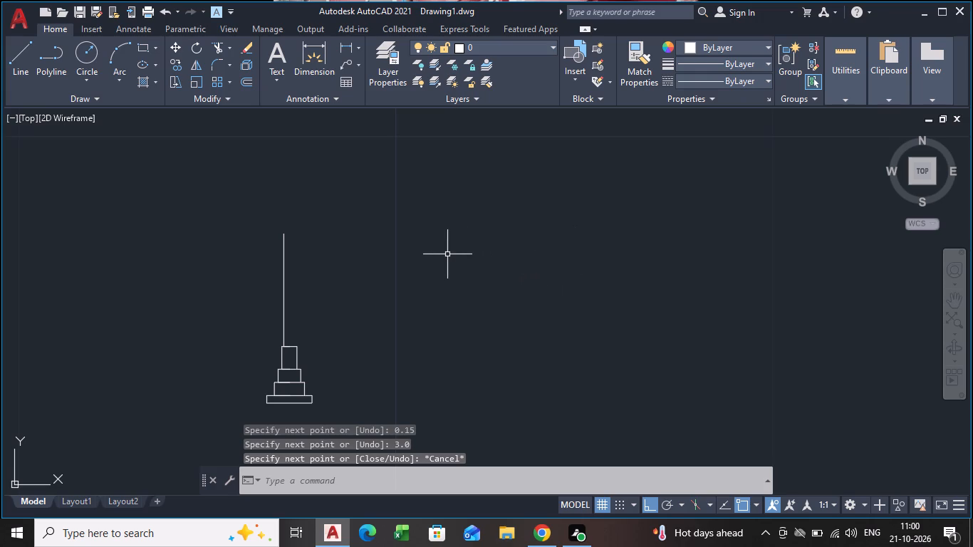
Draw the wall's right side from the fourth block's top-edge midpoint: 0.15 right, 3.0 up, and across to the left side's top end.
{"action": "scroll", "coordinate": [305, 339], "scroll_direction": "up", "scroll_amount": 2}
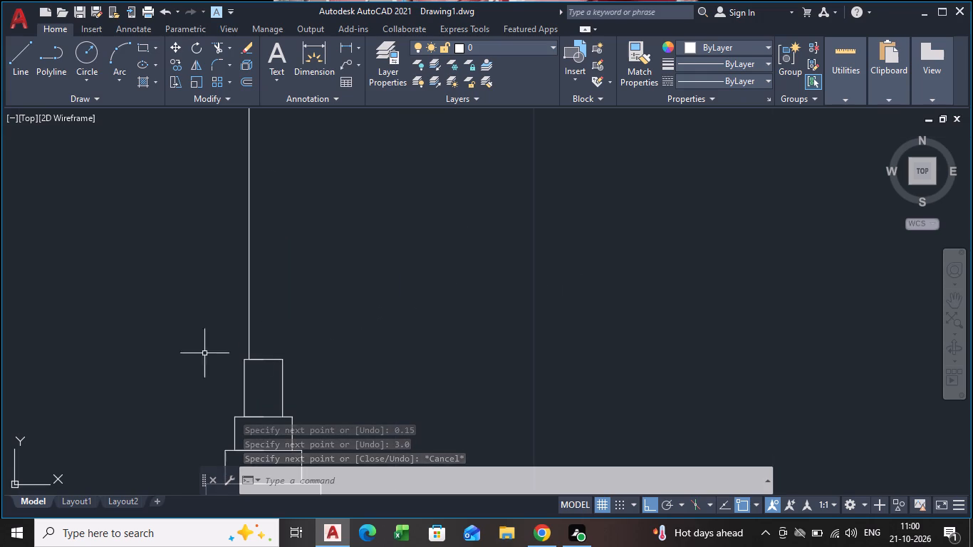
{"action": "scroll", "coordinate": [260, 334], "scroll_direction": "up", "scroll_amount": 4}
{"action": "middle_click_drag", "start_coordinate": [261, 359], "coordinate": [268, 295]}
{"action": "key", "text": "l"}
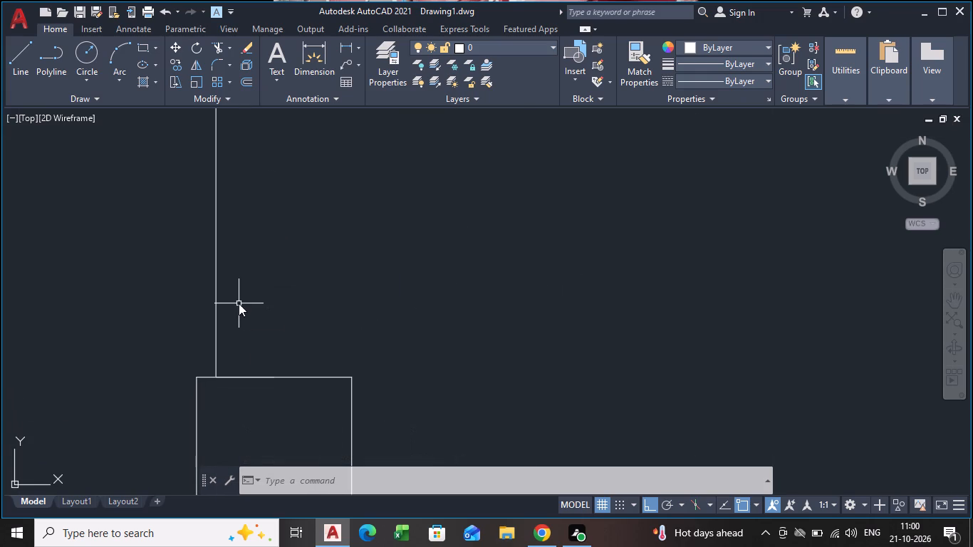
{"action": "key", "text": "Return"}
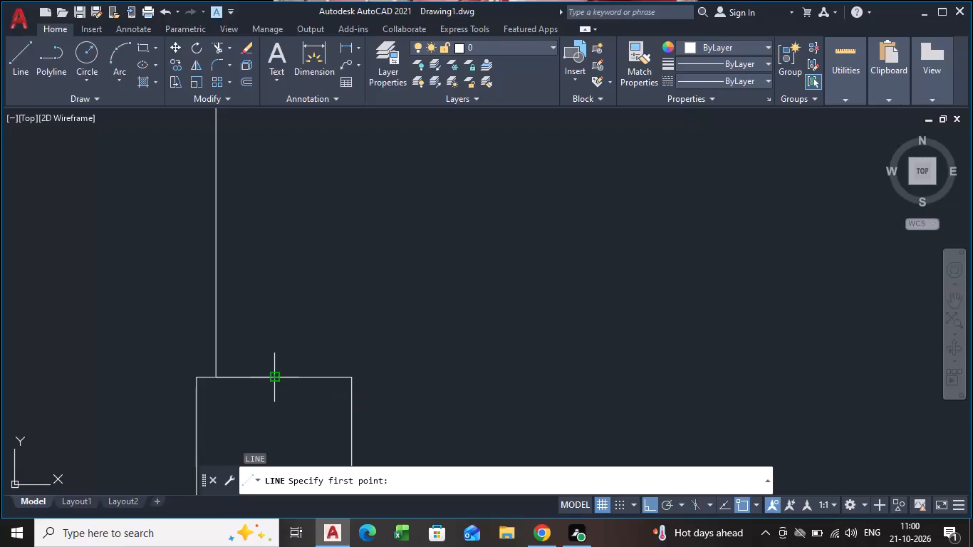
{"action": "left_click", "coordinate": [272, 381]}
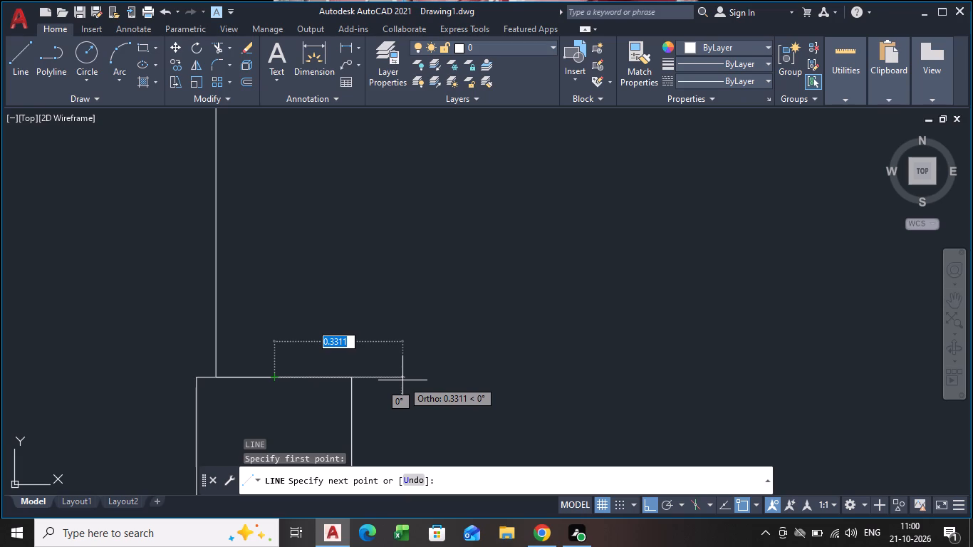
{"action": "type", "text": "0.14"}
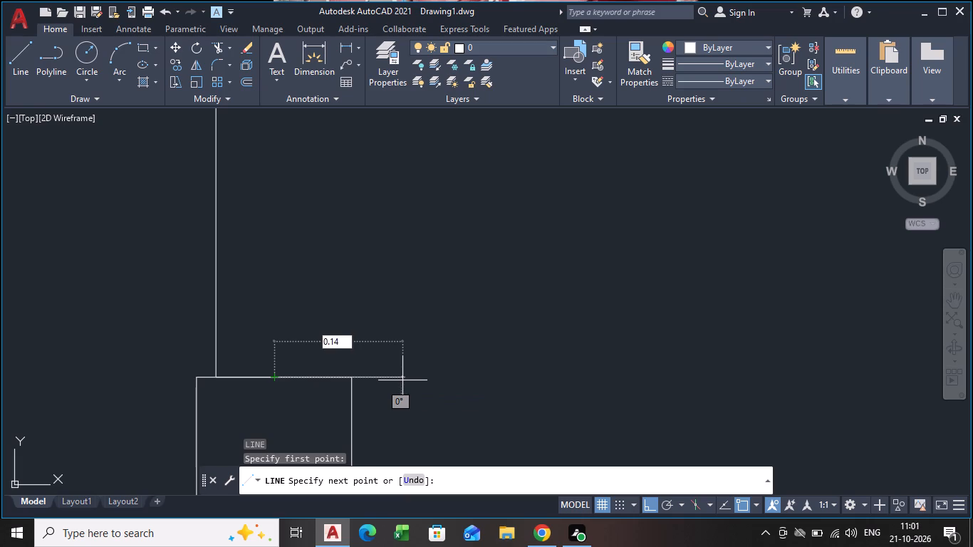
{"action": "key", "text": "BackSpace"}
{"action": "key", "text": "5"}
{"action": "key", "text": "Return"}
{"action": "scroll", "coordinate": [281, 89], "scroll_direction": "down", "scroll_amount": 3}
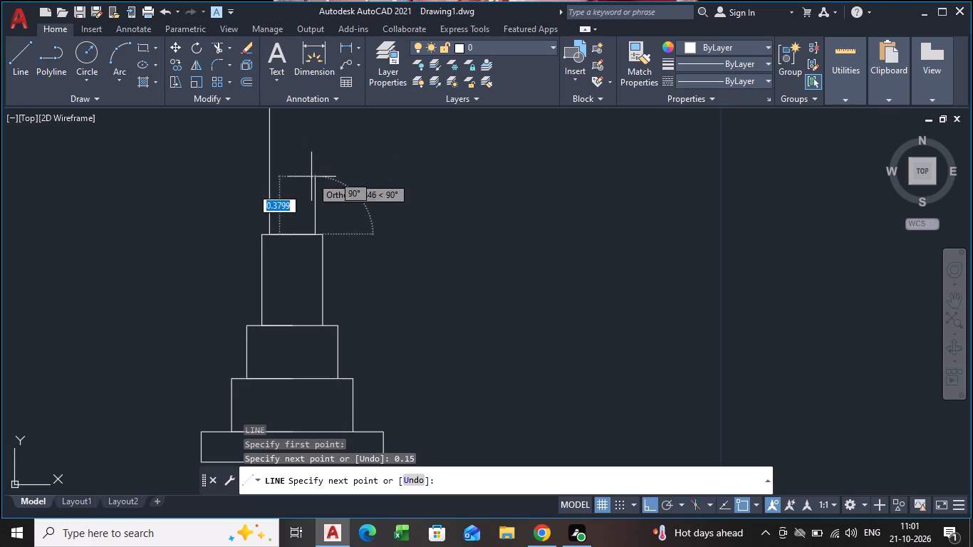
{"action": "middle_click_drag", "start_coordinate": [311, 182], "coordinate": [313, 411]}
{"action": "scroll", "coordinate": [311, 382], "scroll_direction": "down", "scroll_amount": 1}
{"action": "type", "text": "3.0"}
{"action": "key", "text": "Return"}
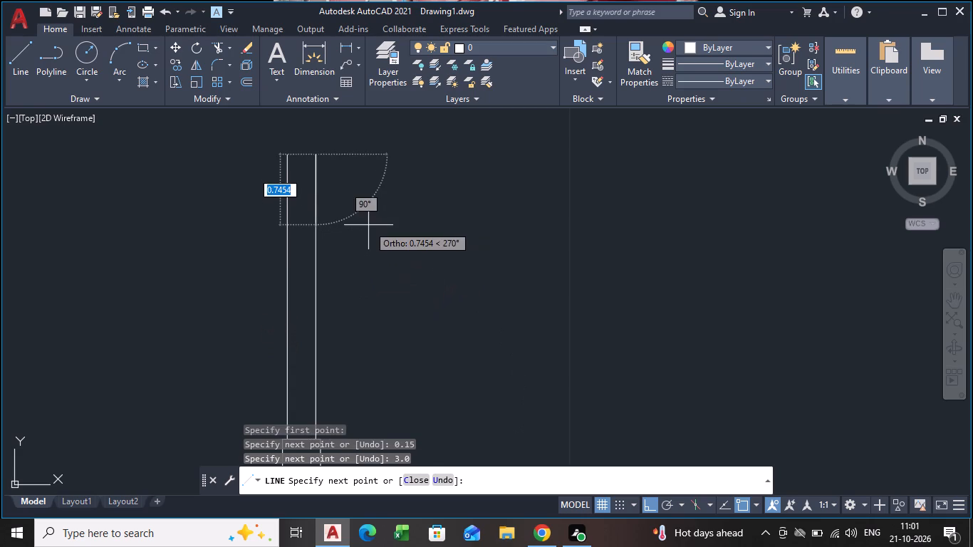
{"action": "left_click", "coordinate": [289, 158]}
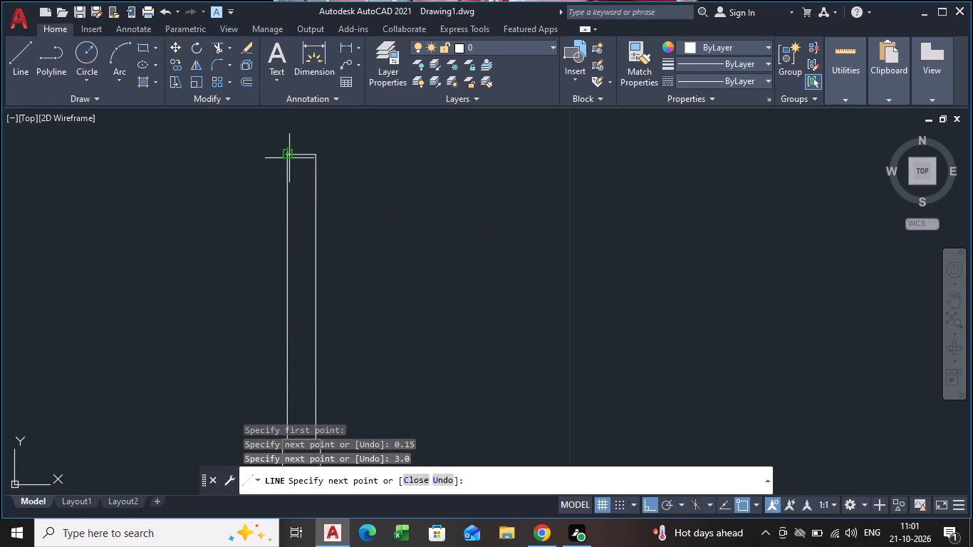
{"action": "key", "text": "Escape"}
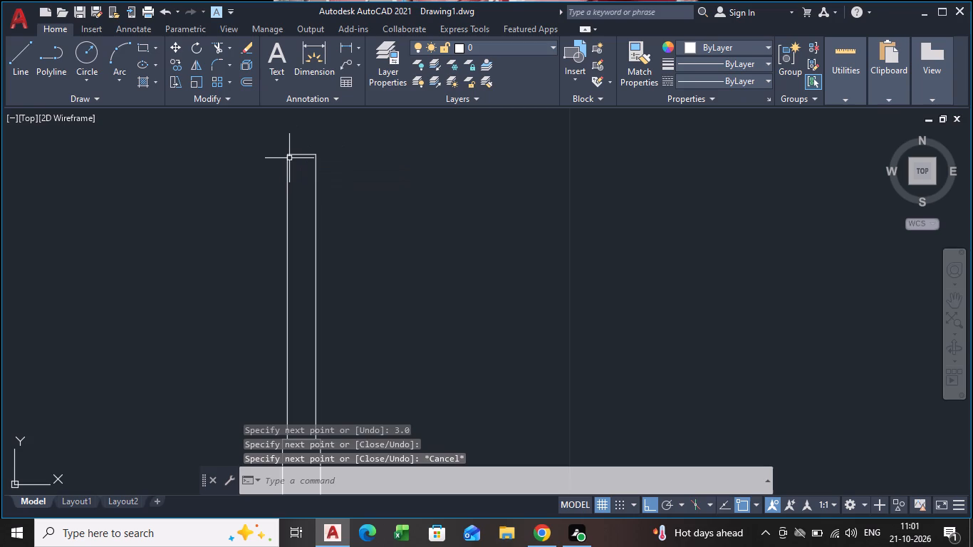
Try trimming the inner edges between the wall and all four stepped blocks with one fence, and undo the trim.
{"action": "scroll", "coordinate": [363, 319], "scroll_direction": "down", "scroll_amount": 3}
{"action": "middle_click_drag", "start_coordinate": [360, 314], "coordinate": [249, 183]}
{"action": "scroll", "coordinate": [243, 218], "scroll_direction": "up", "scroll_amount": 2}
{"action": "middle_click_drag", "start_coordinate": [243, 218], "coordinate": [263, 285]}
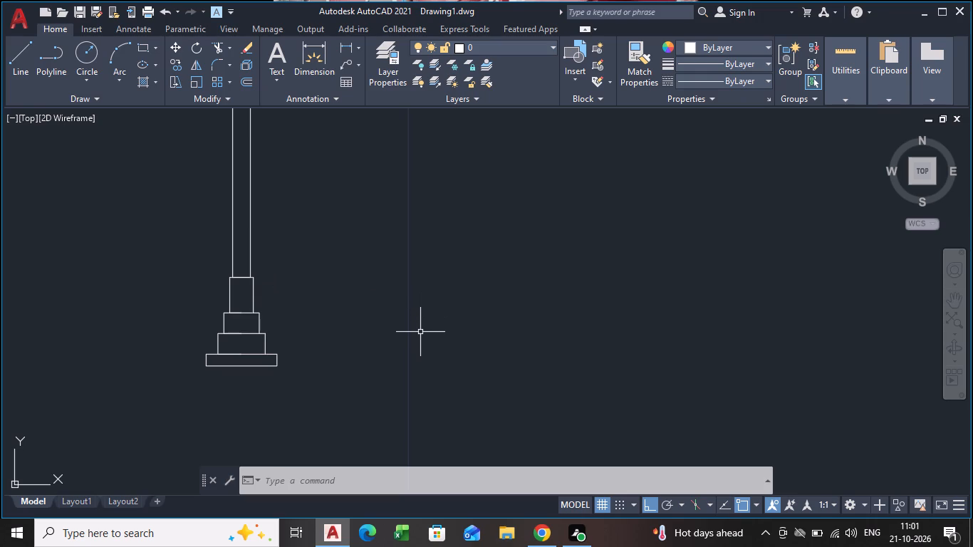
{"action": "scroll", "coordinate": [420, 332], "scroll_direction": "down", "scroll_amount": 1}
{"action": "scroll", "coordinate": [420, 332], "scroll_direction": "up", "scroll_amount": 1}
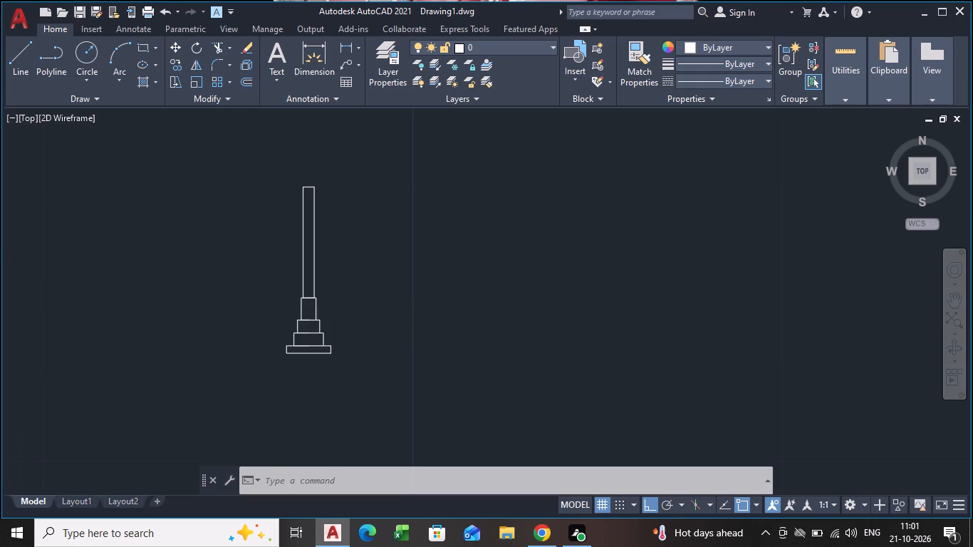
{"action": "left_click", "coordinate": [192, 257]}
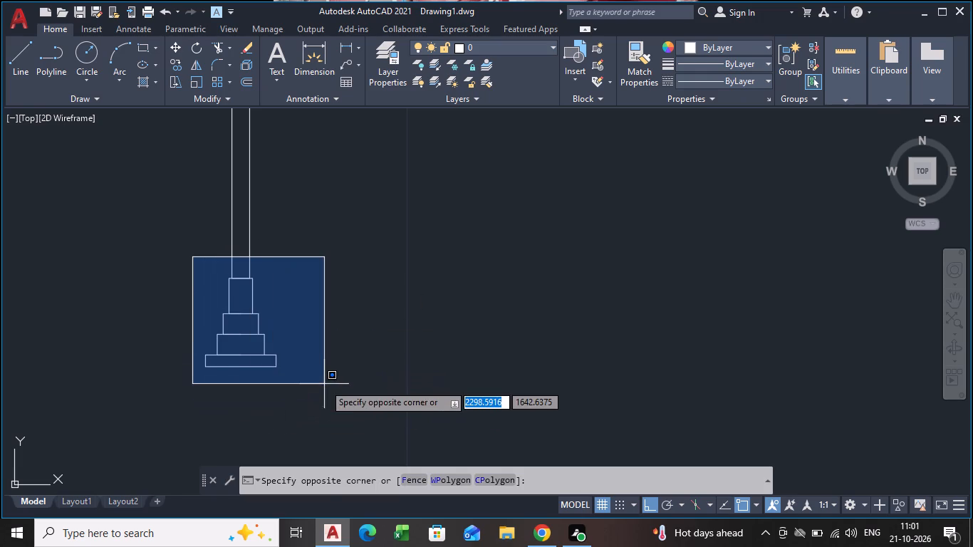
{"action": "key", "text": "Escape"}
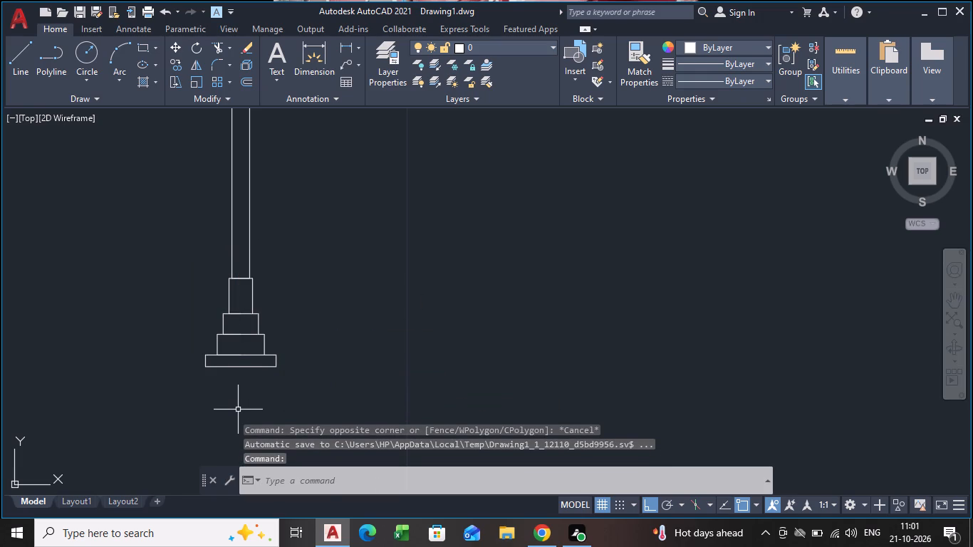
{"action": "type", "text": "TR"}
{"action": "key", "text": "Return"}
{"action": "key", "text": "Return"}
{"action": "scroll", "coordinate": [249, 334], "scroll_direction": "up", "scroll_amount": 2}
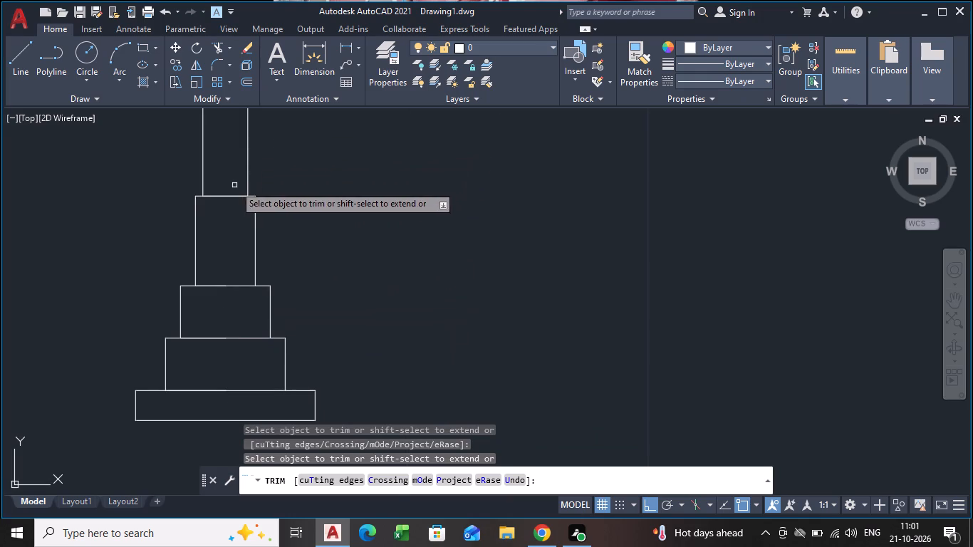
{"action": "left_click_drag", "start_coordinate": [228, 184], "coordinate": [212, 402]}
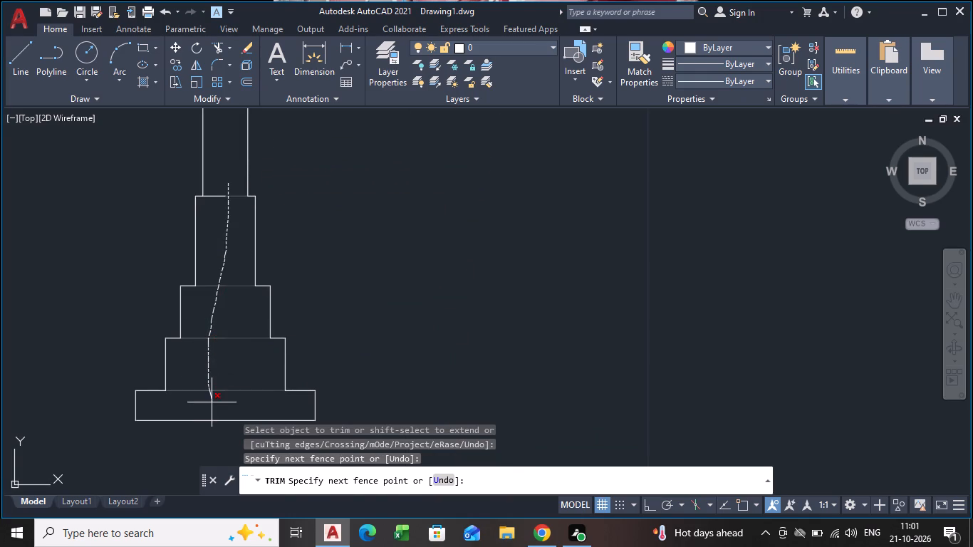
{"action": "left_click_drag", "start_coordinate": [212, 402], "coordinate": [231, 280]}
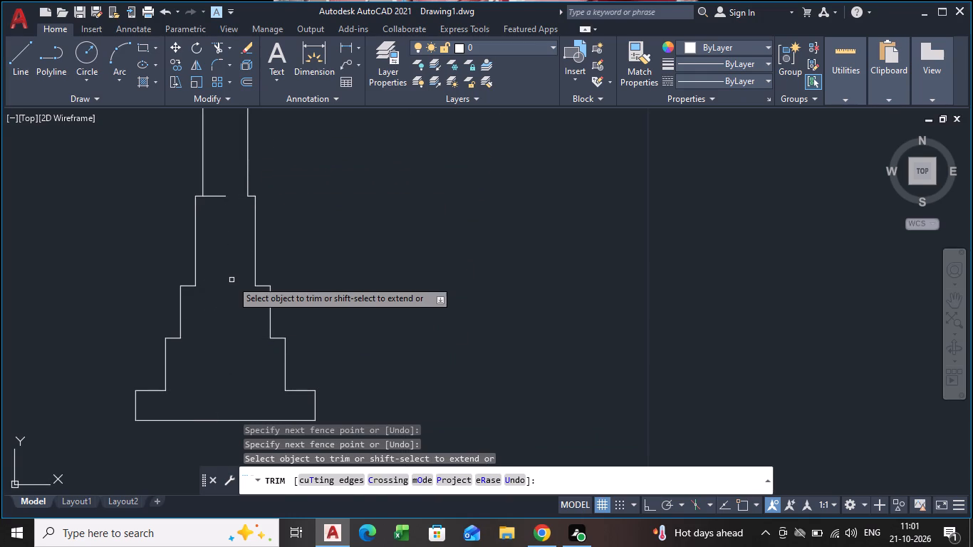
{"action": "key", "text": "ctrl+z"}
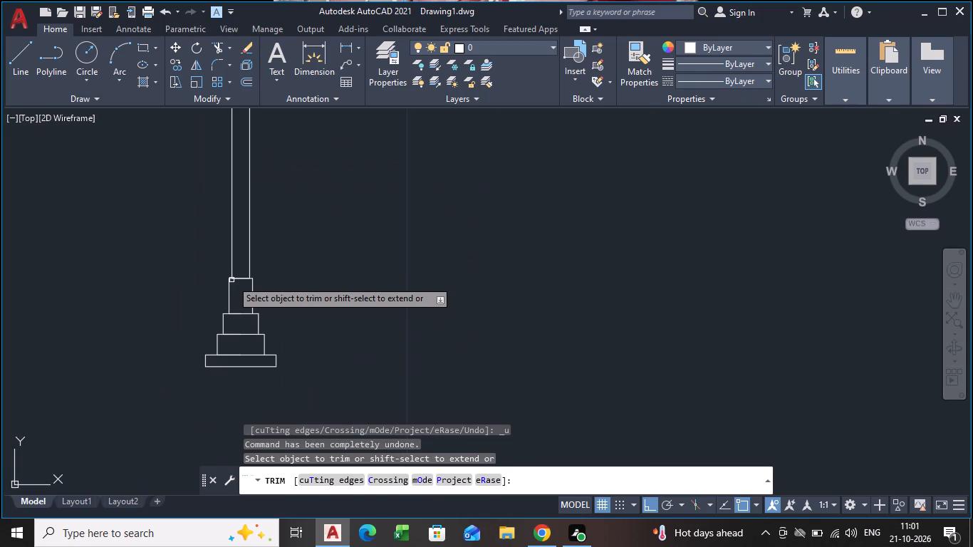
Trim the inner edges along the tops of the fourth, third and second blocks with one fence starting at the wall's base.
{"action": "scroll", "coordinate": [235, 283], "scroll_direction": "up", "scroll_amount": 2}
{"action": "left_click_drag", "start_coordinate": [244, 266], "coordinate": [231, 434]}
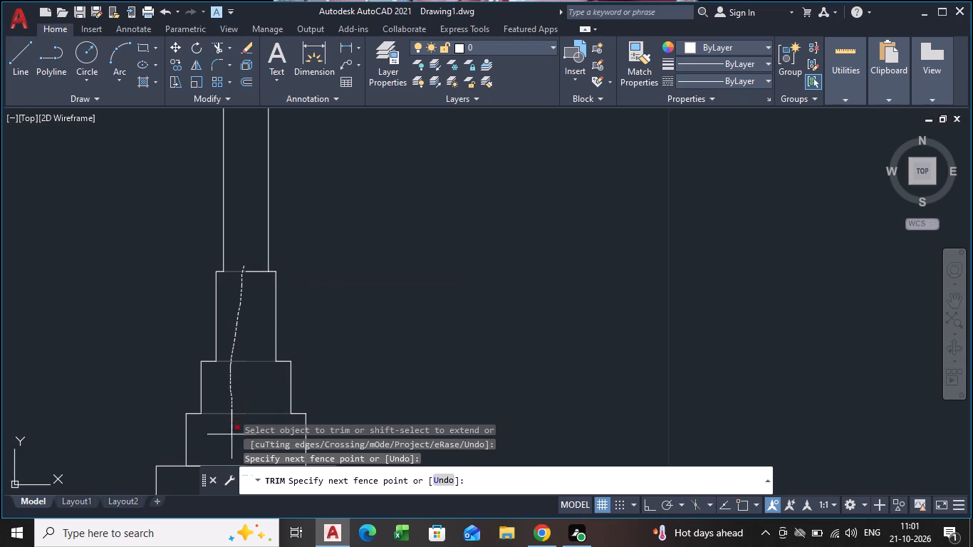
{"action": "scroll", "coordinate": [232, 408], "scroll_direction": "down", "scroll_amount": 2}
{"action": "middle_click_drag", "start_coordinate": [230, 403], "coordinate": [235, 299]}
{"action": "scroll", "coordinate": [235, 299], "scroll_direction": "up", "scroll_amount": 4}
{"action": "middle_click_drag", "start_coordinate": [225, 369], "coordinate": [219, 363]}
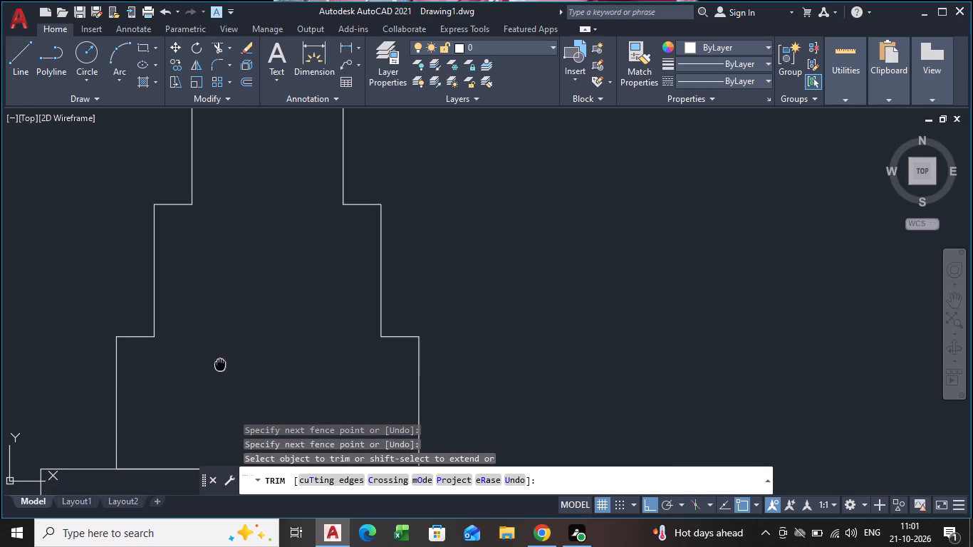
{"action": "middle_click_drag", "start_coordinate": [219, 363], "coordinate": [272, 224]}
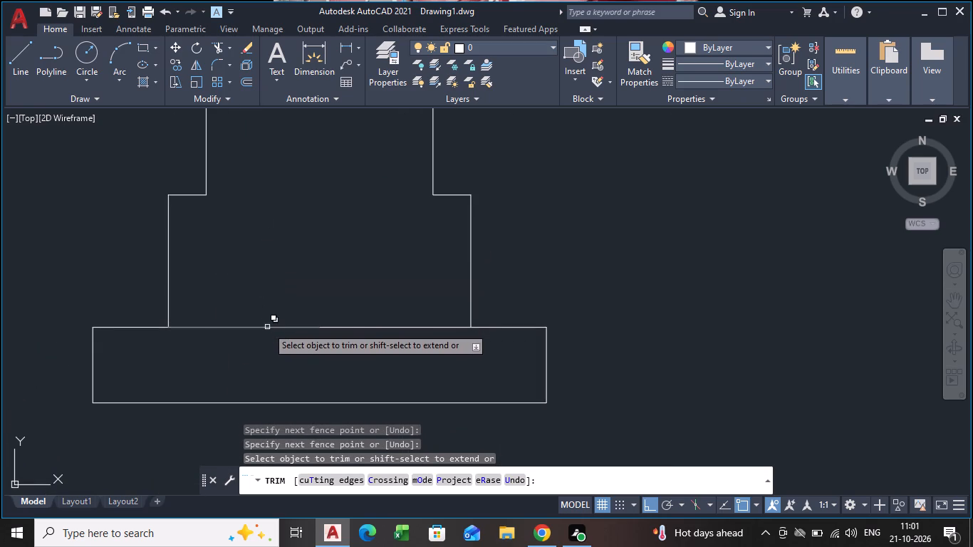
{"action": "scroll", "coordinate": [308, 207], "scroll_direction": "down", "scroll_amount": 2}
{"action": "middle_click_drag", "start_coordinate": [308, 207], "coordinate": [281, 395]}
{"action": "left_click_drag", "start_coordinate": [283, 232], "coordinate": [288, 281]}
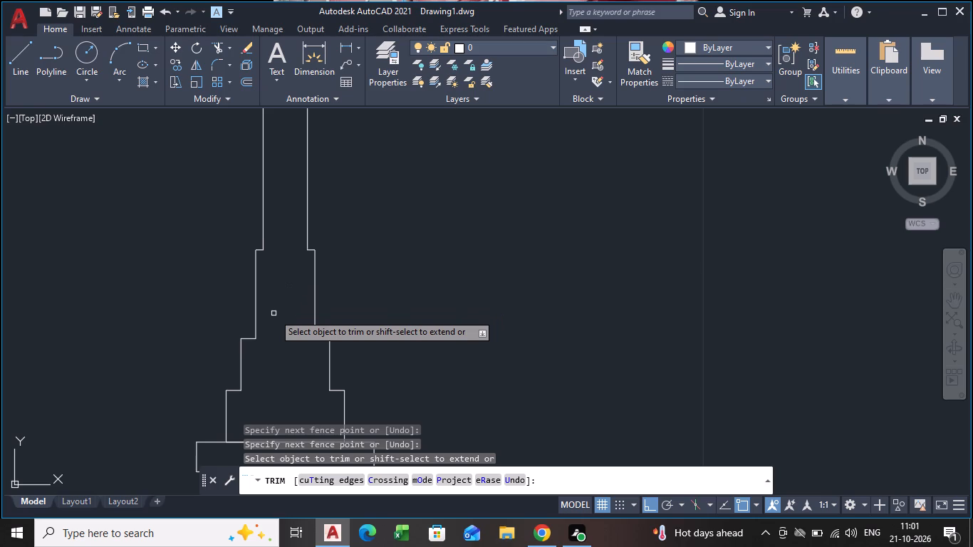
{"action": "key", "text": "Escape"}
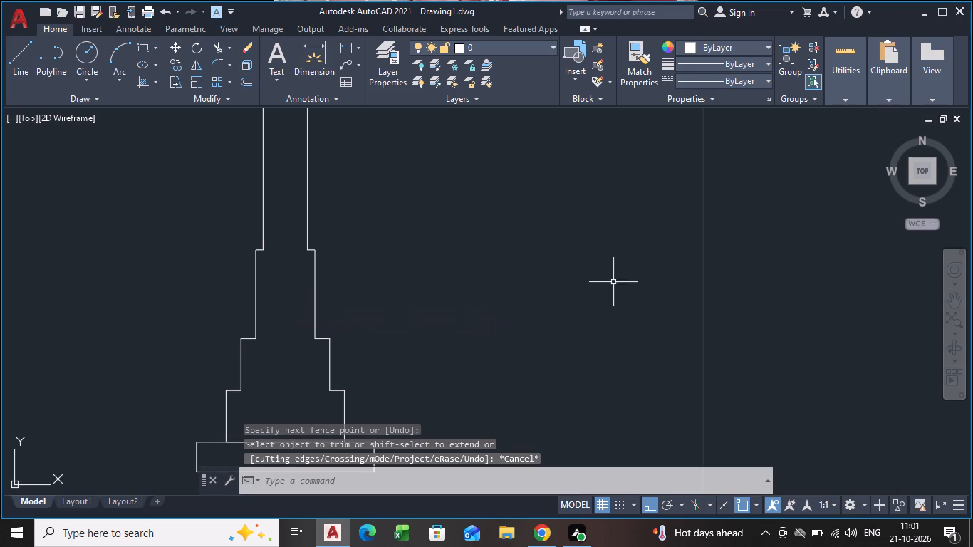
Delete one of the two overlapping lines along the bottom block's top edge.
{"action": "middle_click_drag", "start_coordinate": [350, 301], "coordinate": [380, 130]}
{"action": "scroll", "coordinate": [294, 235], "scroll_direction": "up", "scroll_amount": 1}
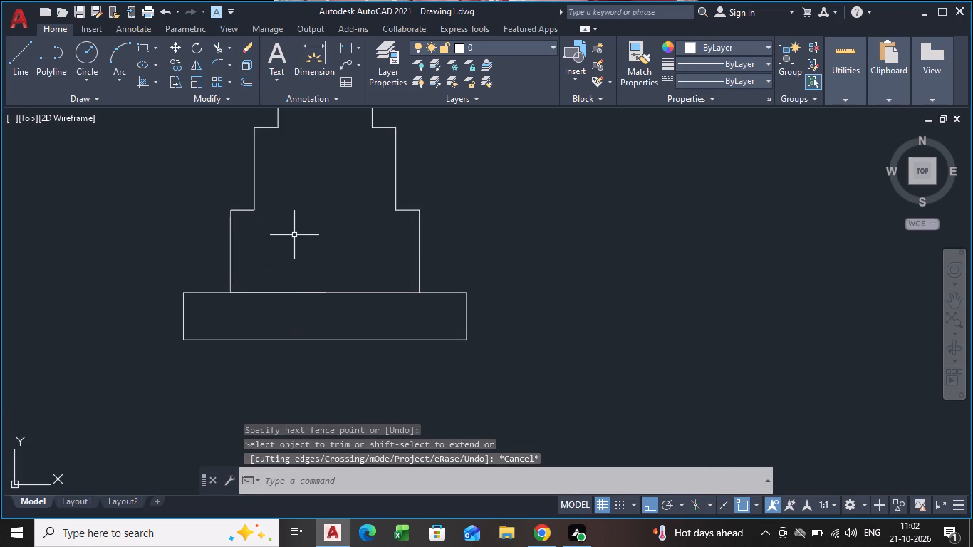
{"action": "left_click", "coordinate": [295, 293]}
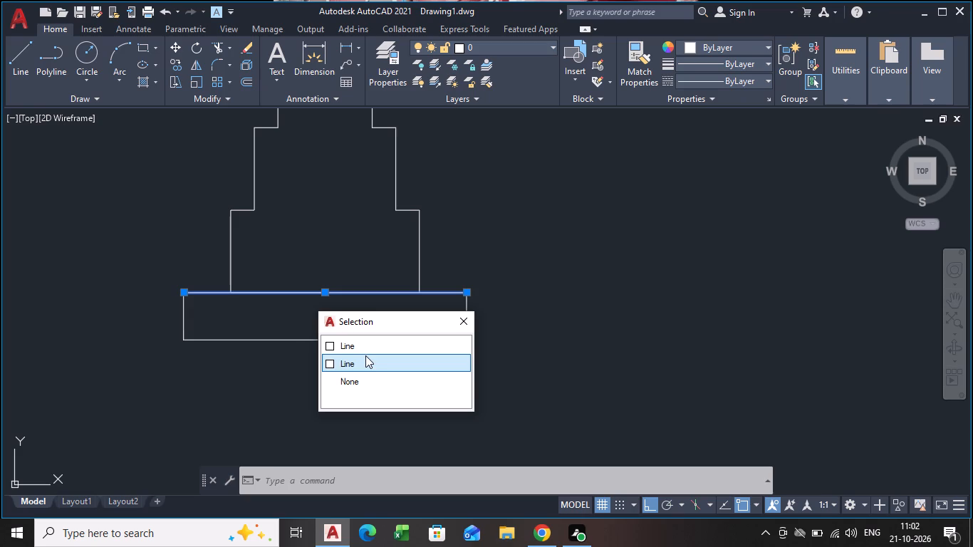
{"action": "left_click", "coordinate": [365, 347]}
{"action": "key", "text": "Delete"}
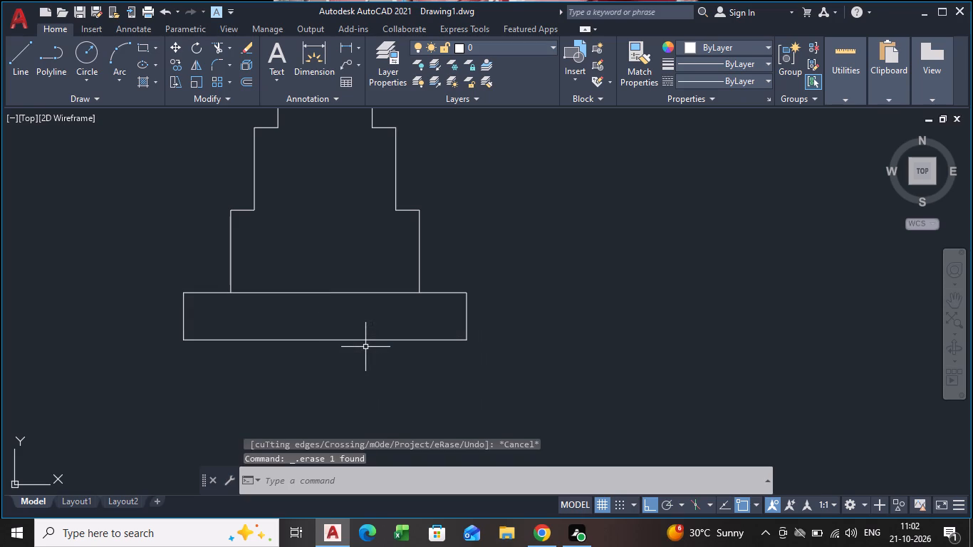
Draw a line across the wall's base, joining the lower ends of its left and right sides.
{"action": "scroll", "coordinate": [350, 261], "scroll_direction": "down", "scroll_amount": 5}
{"action": "scroll", "coordinate": [348, 241], "scroll_direction": "up", "scroll_amount": 3}
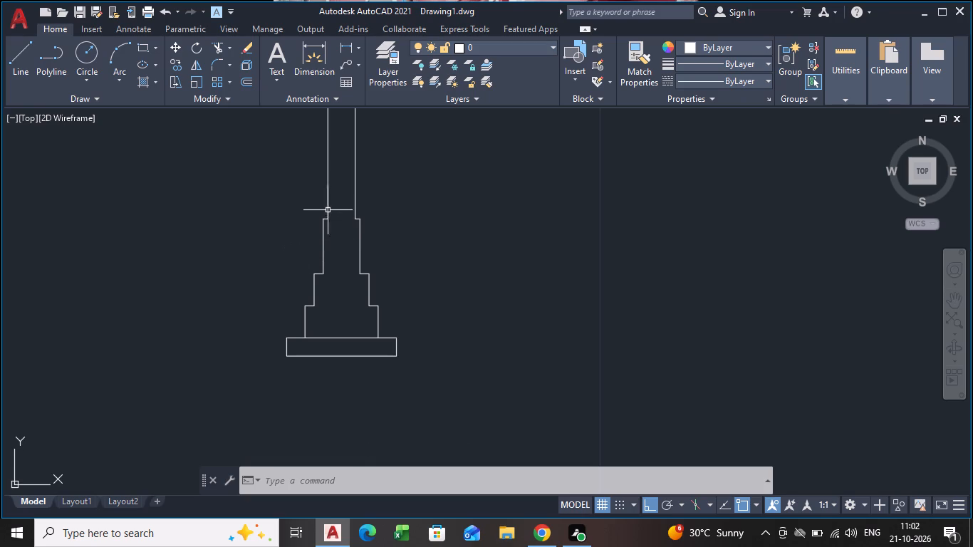
{"action": "scroll", "coordinate": [344, 212], "scroll_direction": "up", "scroll_amount": 3}
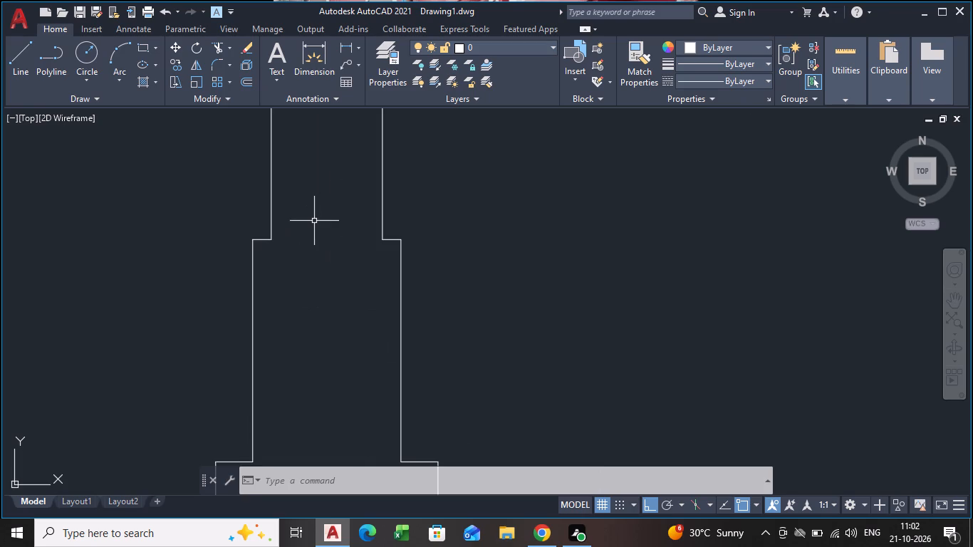
{"action": "key", "text": "l"}
{"action": "key", "text": "Return"}
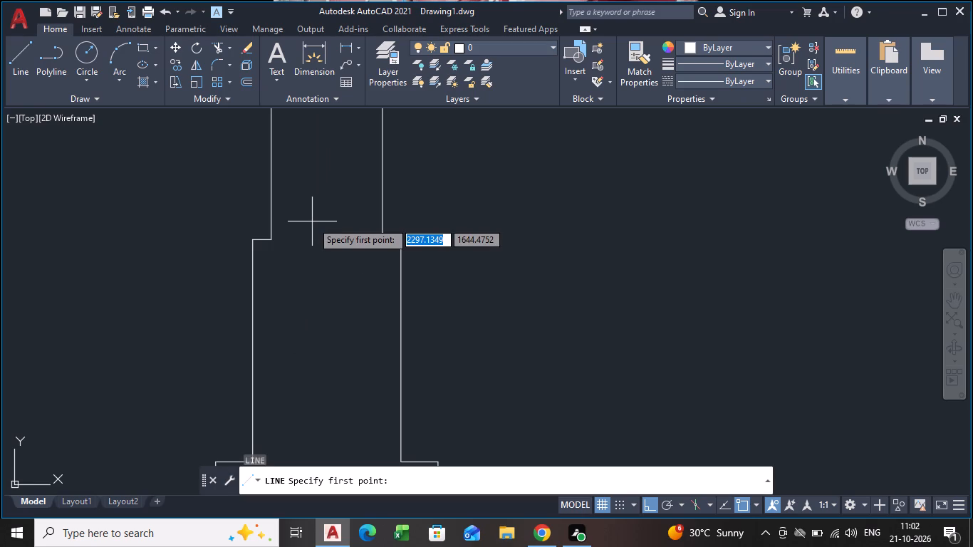
{"action": "left_click", "coordinate": [273, 244]}
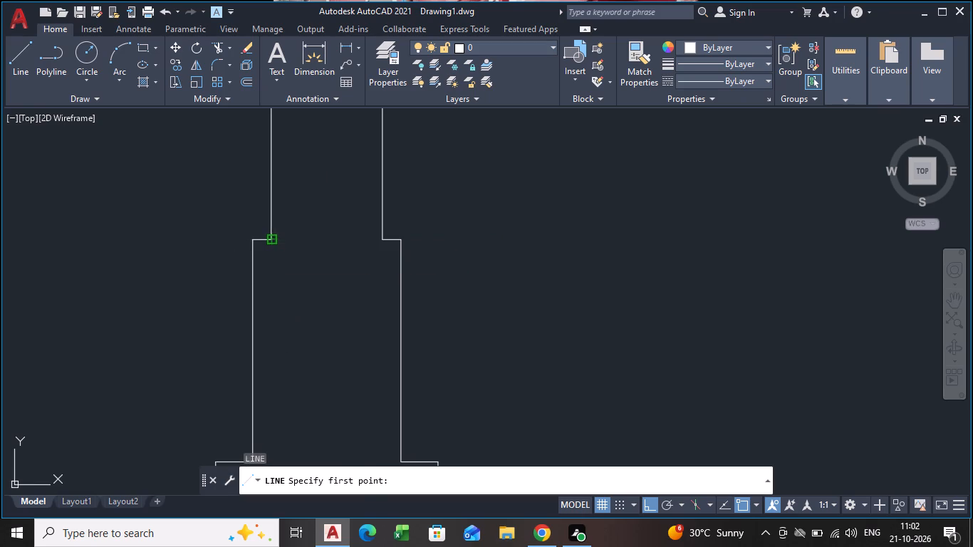
{"action": "left_click", "coordinate": [383, 241]}
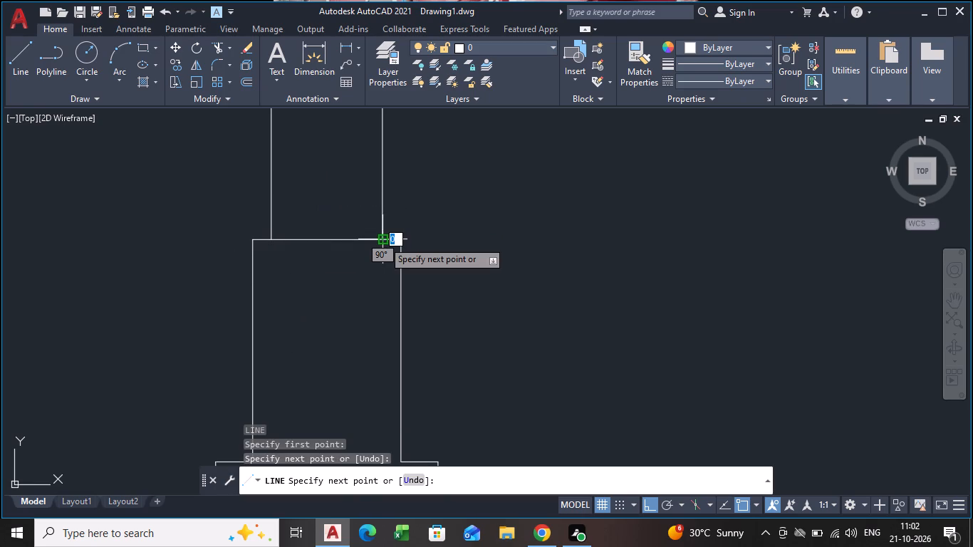
{"action": "key", "text": "Escape"}
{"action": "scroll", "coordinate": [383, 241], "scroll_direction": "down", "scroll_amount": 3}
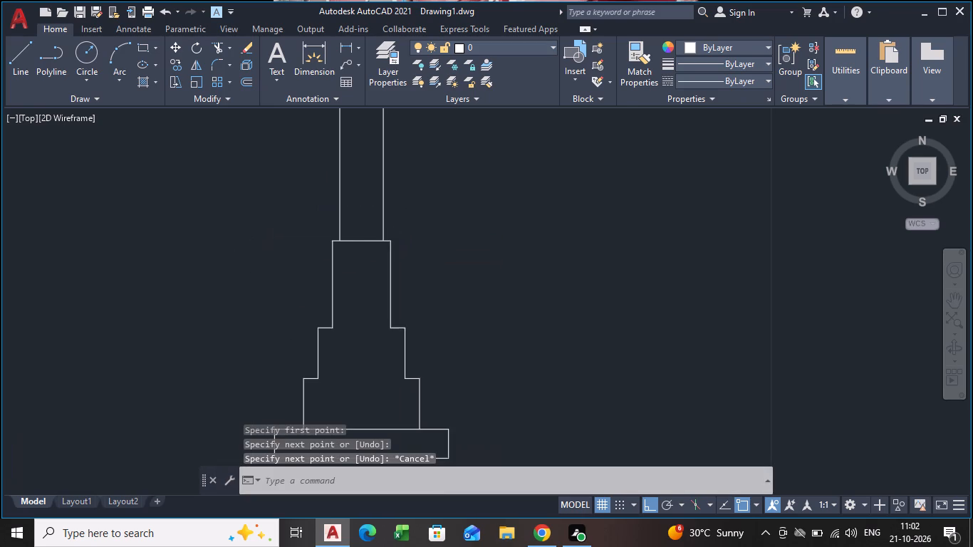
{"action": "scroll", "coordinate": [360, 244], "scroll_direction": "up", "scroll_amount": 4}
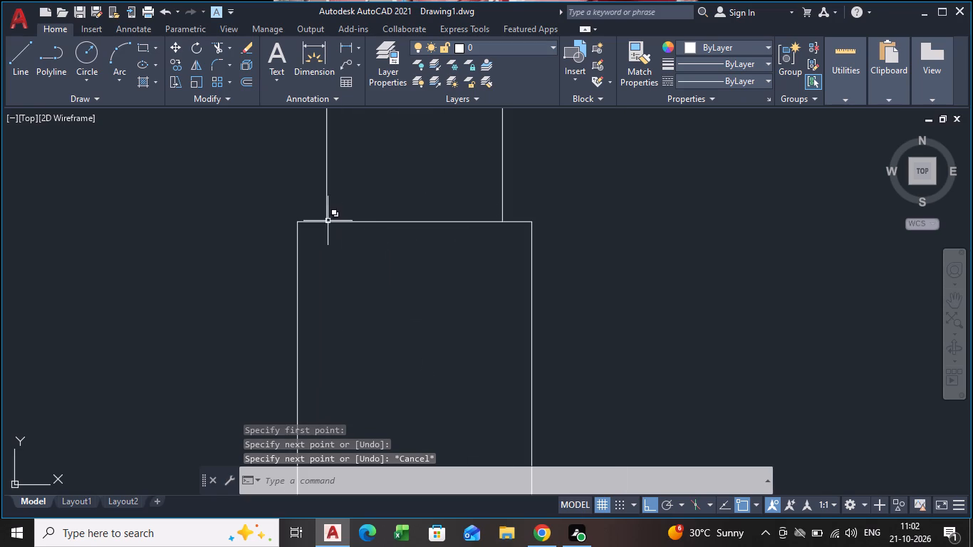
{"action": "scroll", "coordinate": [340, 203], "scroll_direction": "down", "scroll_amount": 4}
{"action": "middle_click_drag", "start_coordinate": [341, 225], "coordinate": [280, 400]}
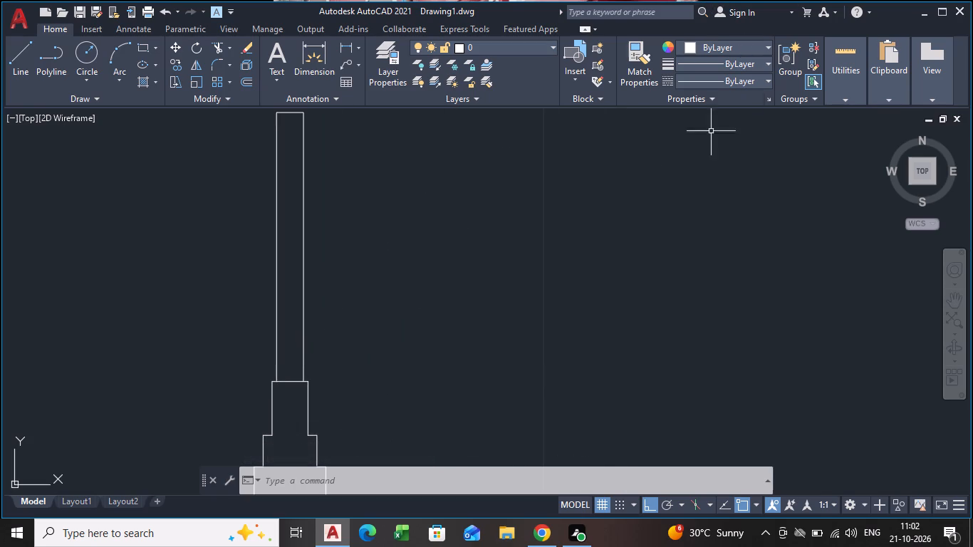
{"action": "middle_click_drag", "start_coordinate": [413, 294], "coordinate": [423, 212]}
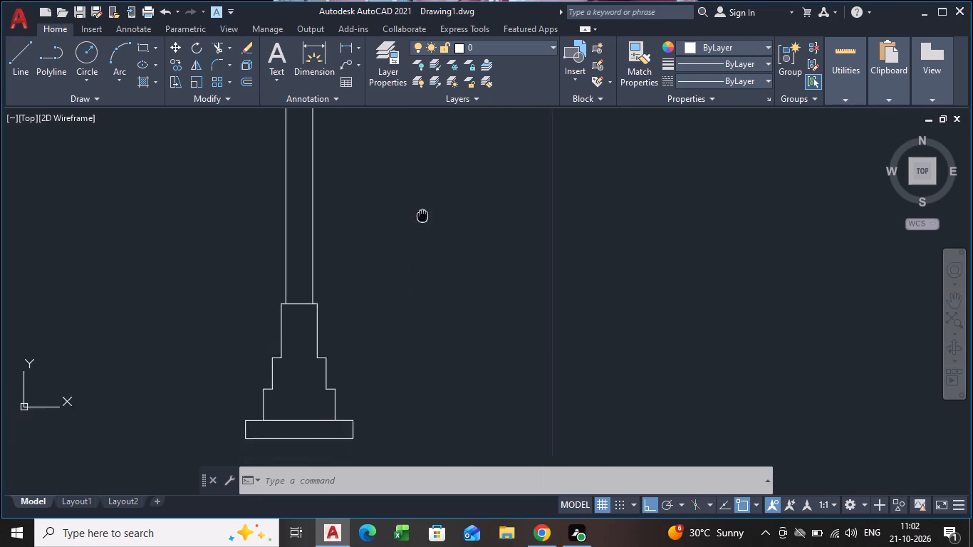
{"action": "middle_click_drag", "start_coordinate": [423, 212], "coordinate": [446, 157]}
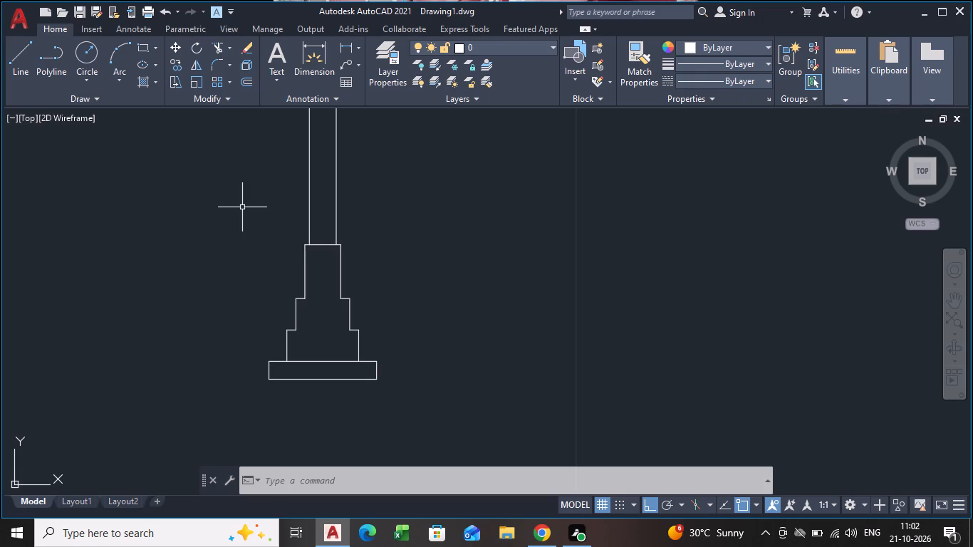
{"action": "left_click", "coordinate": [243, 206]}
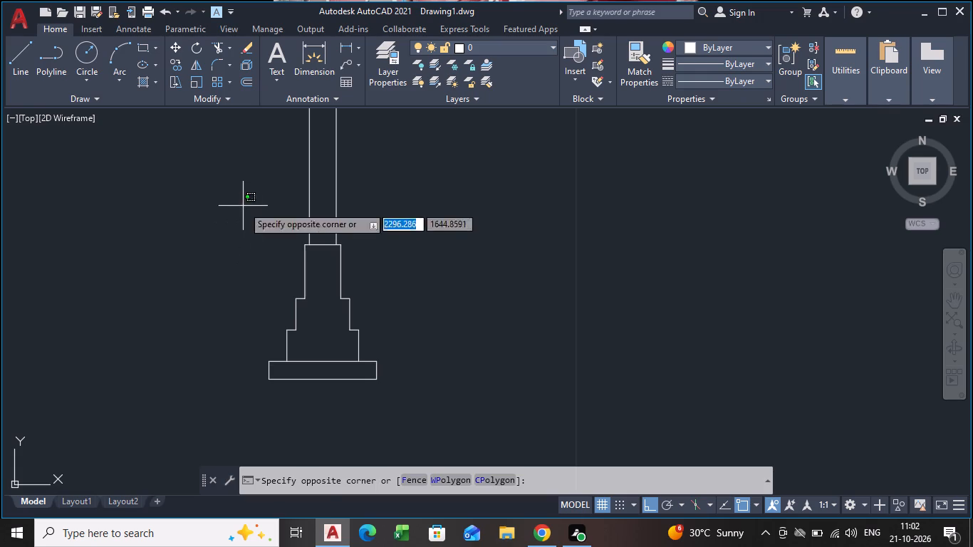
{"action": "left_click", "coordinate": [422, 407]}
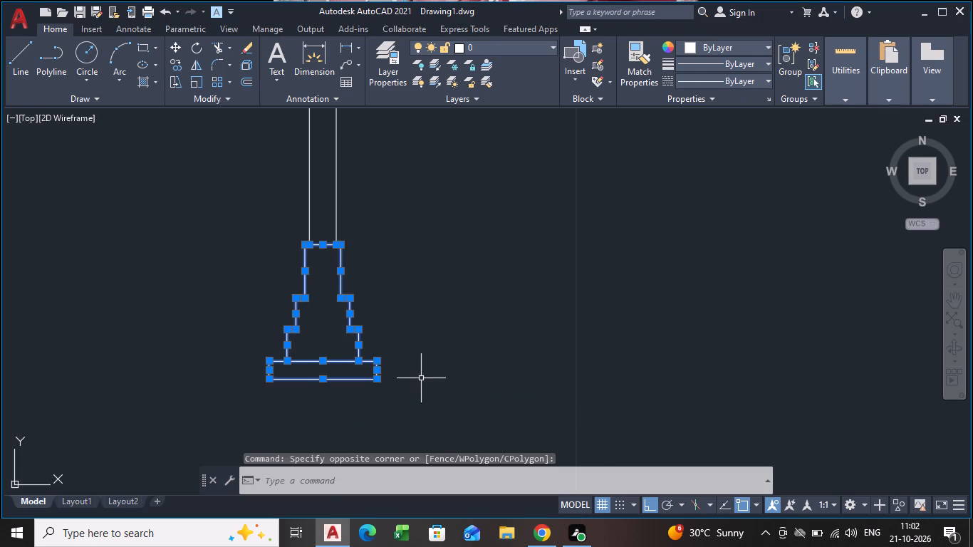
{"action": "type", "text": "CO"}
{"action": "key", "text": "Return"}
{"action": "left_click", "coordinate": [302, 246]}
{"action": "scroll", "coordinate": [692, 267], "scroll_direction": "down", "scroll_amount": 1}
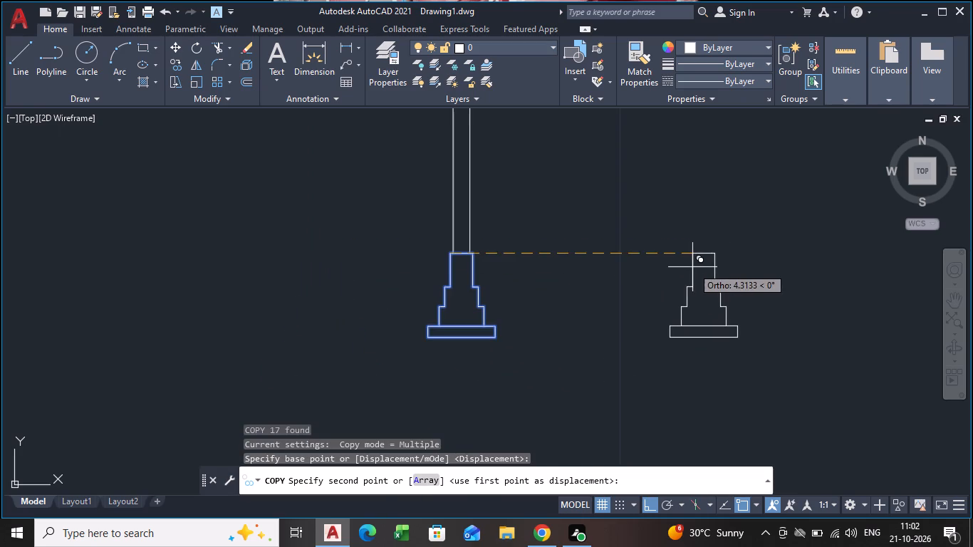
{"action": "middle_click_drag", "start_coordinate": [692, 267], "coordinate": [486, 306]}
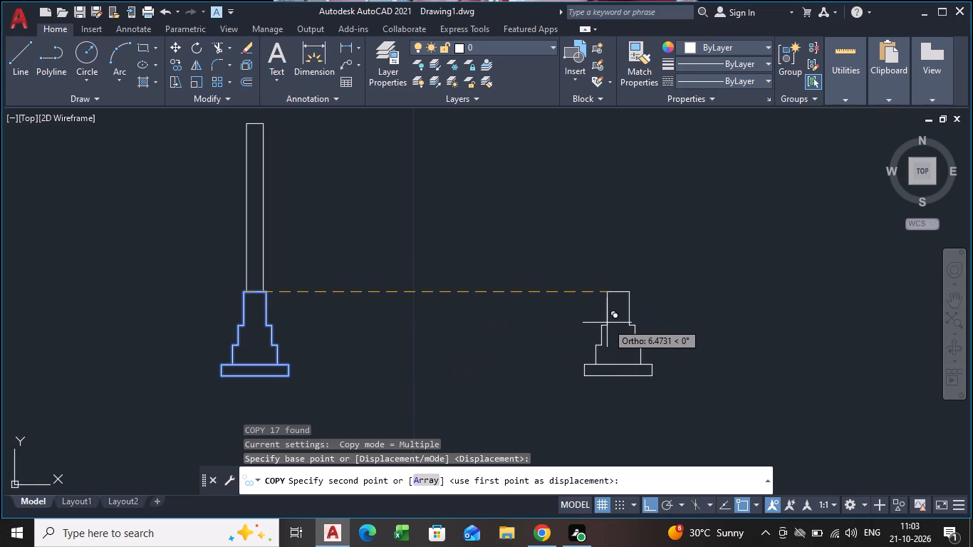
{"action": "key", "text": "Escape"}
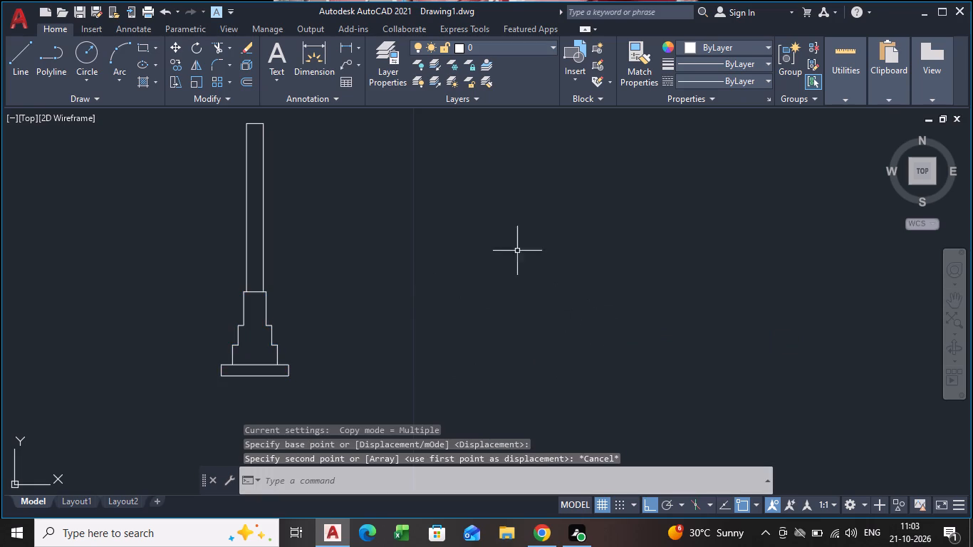
Start the slab outline with a line from the midpoint of the wall's top edge, about 0.36 to the left and 0.15 up.
{"action": "scroll", "coordinate": [414, 192], "scroll_direction": "down", "scroll_amount": 1}
{"action": "middle_click_drag", "start_coordinate": [413, 192], "coordinate": [439, 317]}
{"action": "scroll", "coordinate": [392, 273], "scroll_direction": "up", "scroll_amount": 1}
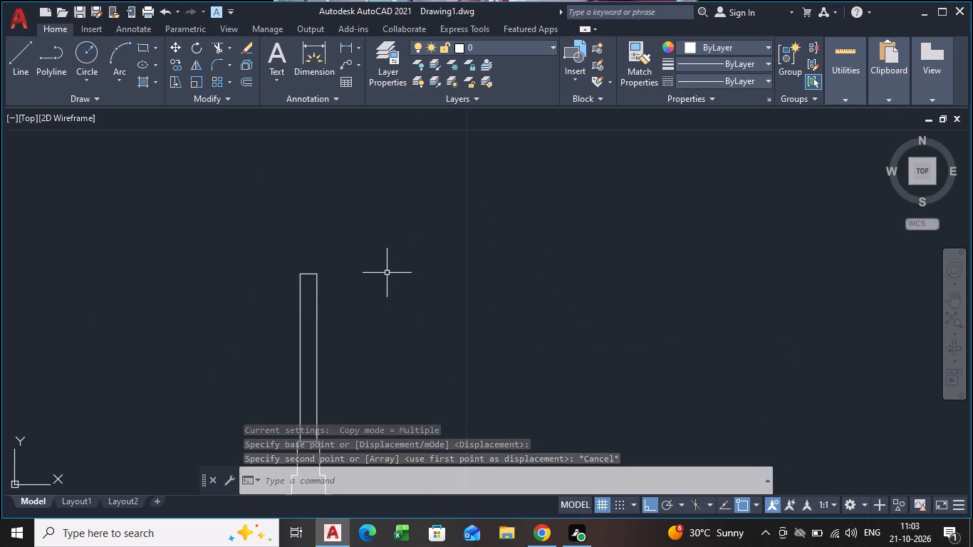
{"action": "middle_click_drag", "start_coordinate": [311, 294], "coordinate": [343, 214]}
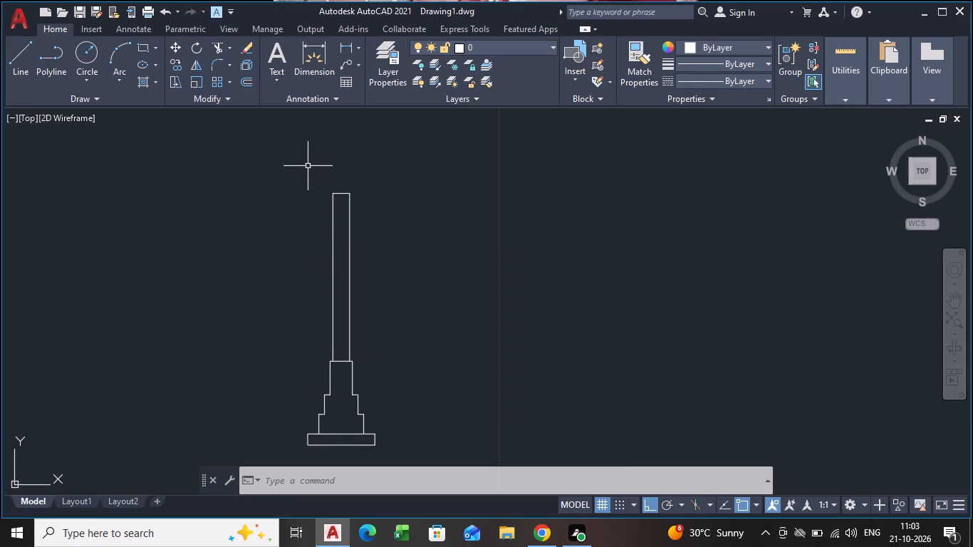
{"action": "scroll", "coordinate": [289, 170], "scroll_direction": "up", "scroll_amount": 2}
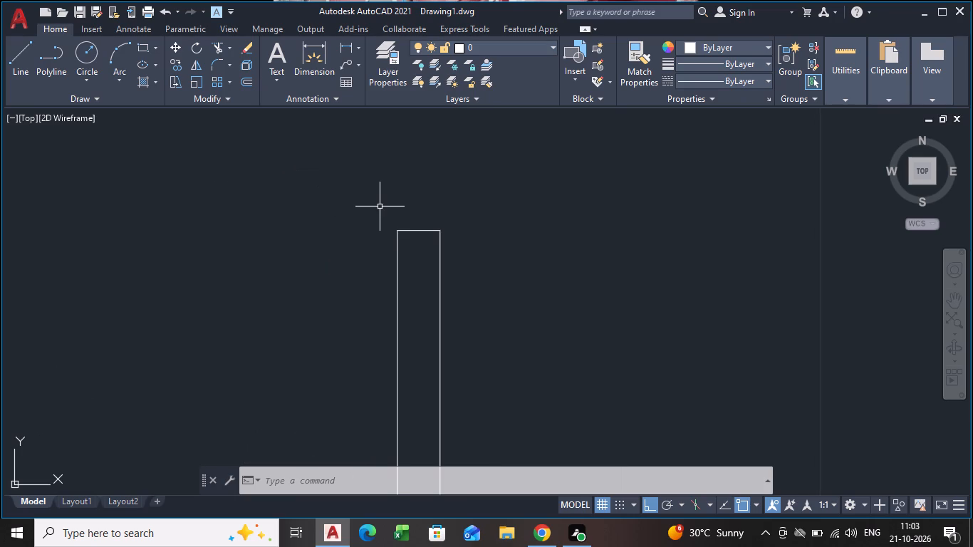
{"action": "key", "text": "l"}
{"action": "key", "text": "Return"}
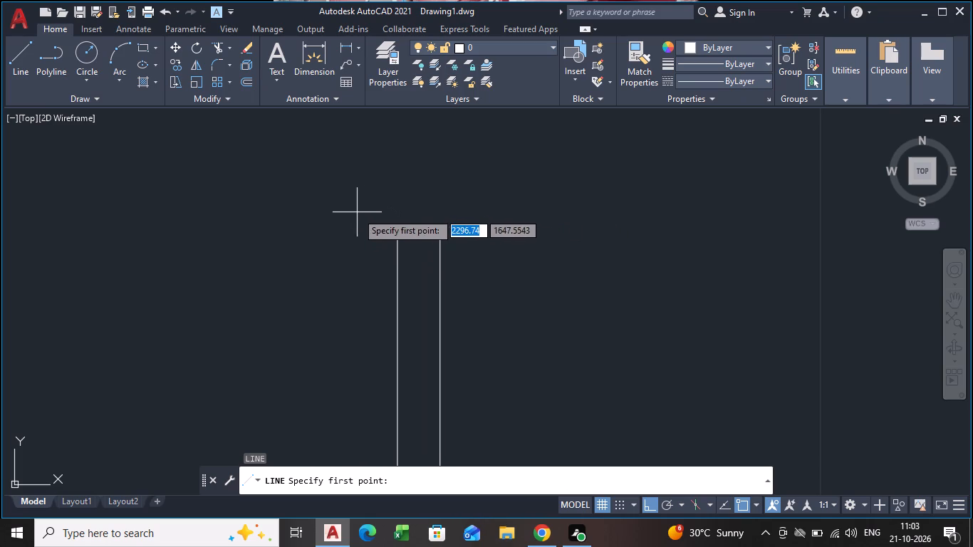
{"action": "left_click", "coordinate": [419, 231]}
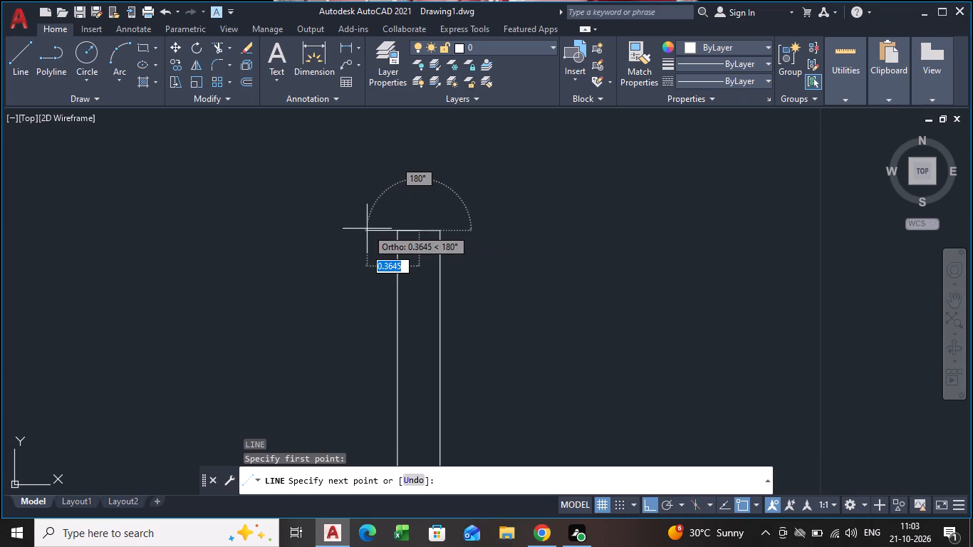
{"action": "left_click", "coordinate": [367, 229]}
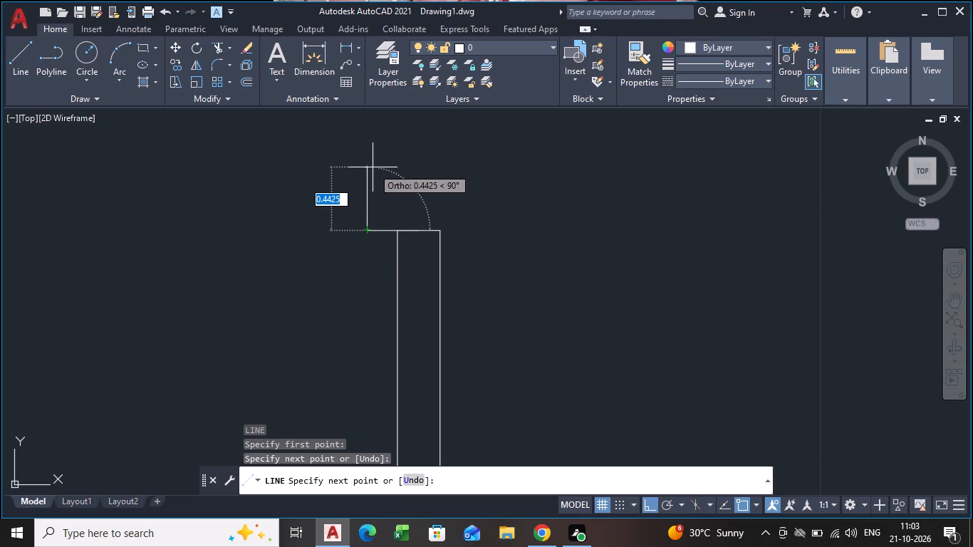
{"action": "type", "text": "0.15"}
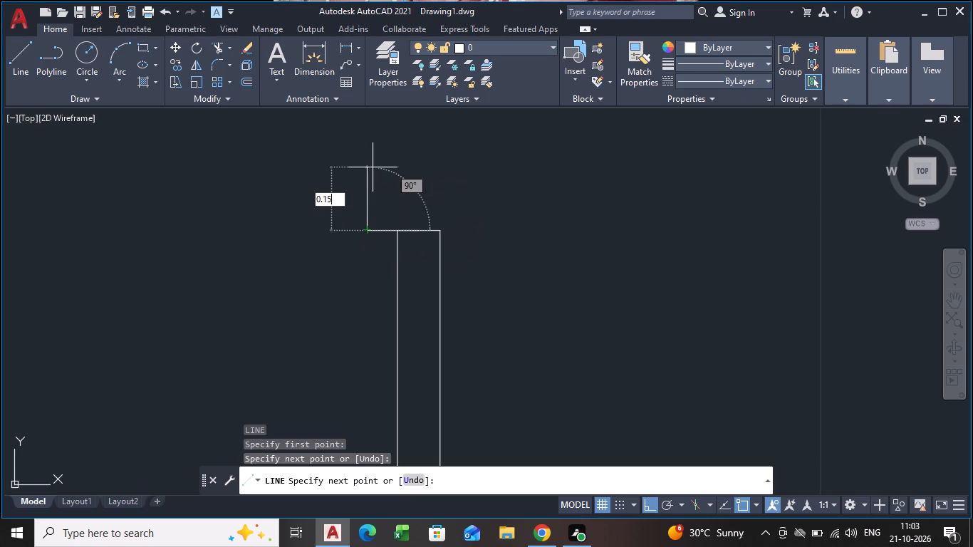
{"action": "key", "text": "Return"}
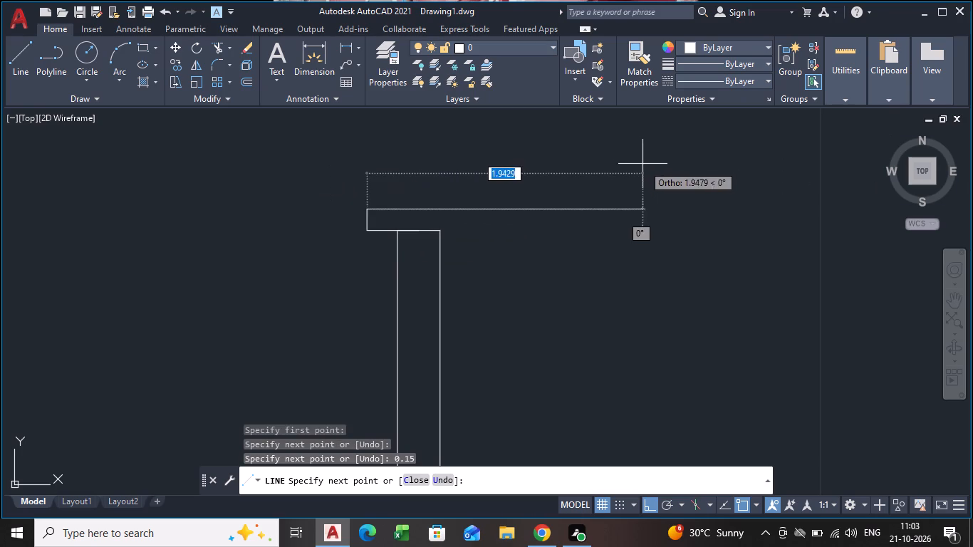
Continue the slab outline with a 12.4 long top edge running to the right over the wall.
{"action": "middle_click_drag", "start_coordinate": [587, 162], "coordinate": [381, 95]}
{"action": "scroll", "coordinate": [381, 95], "scroll_direction": "up", "scroll_amount": 1}
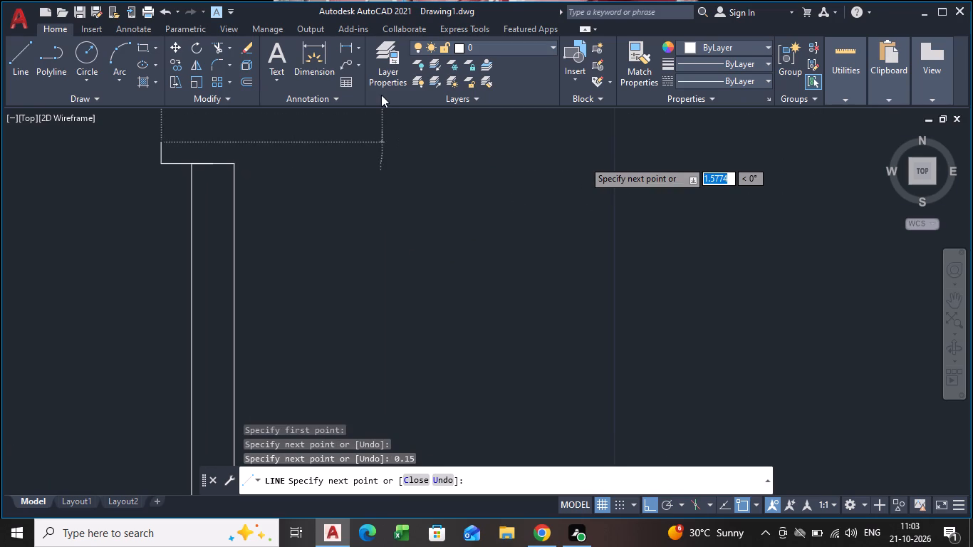
{"action": "scroll", "coordinate": [482, 97], "scroll_direction": "down", "scroll_amount": 1}
{"action": "middle_click_drag", "start_coordinate": [479, 105], "coordinate": [430, 143]}
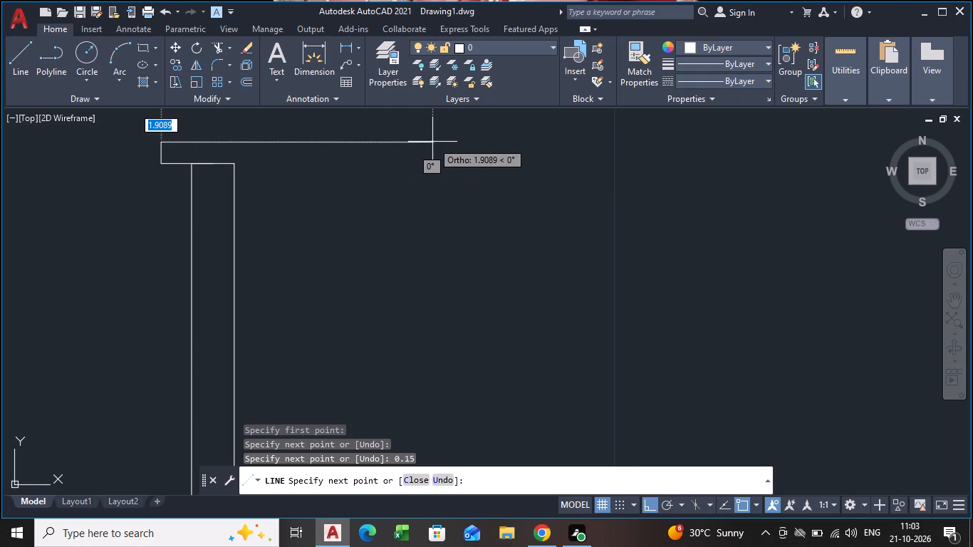
{"action": "type", "text": "12.4"}
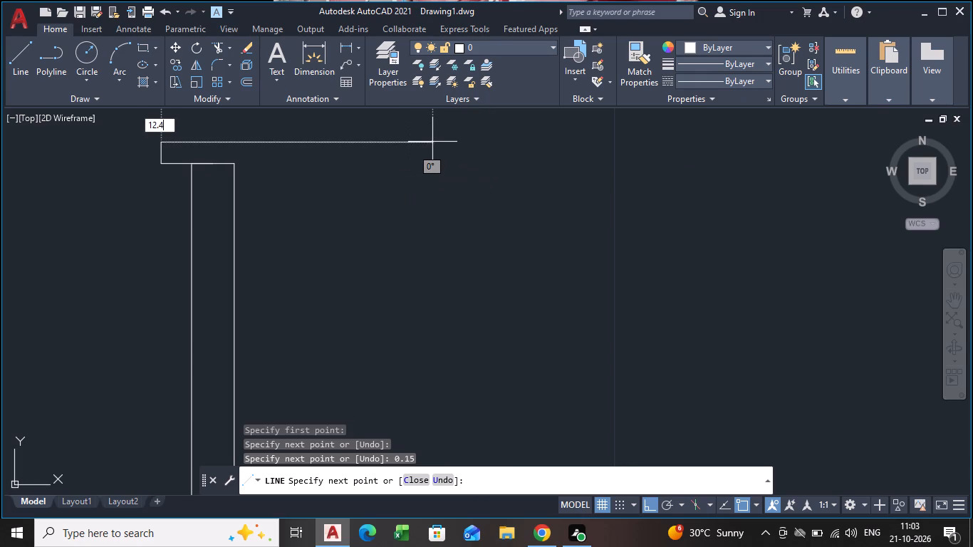
{"action": "key", "text": "Return"}
Finish the slab outline with a 0.15 drop at its far end and a bottom edge back to the wall's top-right corner.
{"action": "scroll", "coordinate": [432, 142], "scroll_direction": "down", "scroll_amount": 5}
{"action": "middle_click_drag", "start_coordinate": [434, 155], "coordinate": [299, 125]}
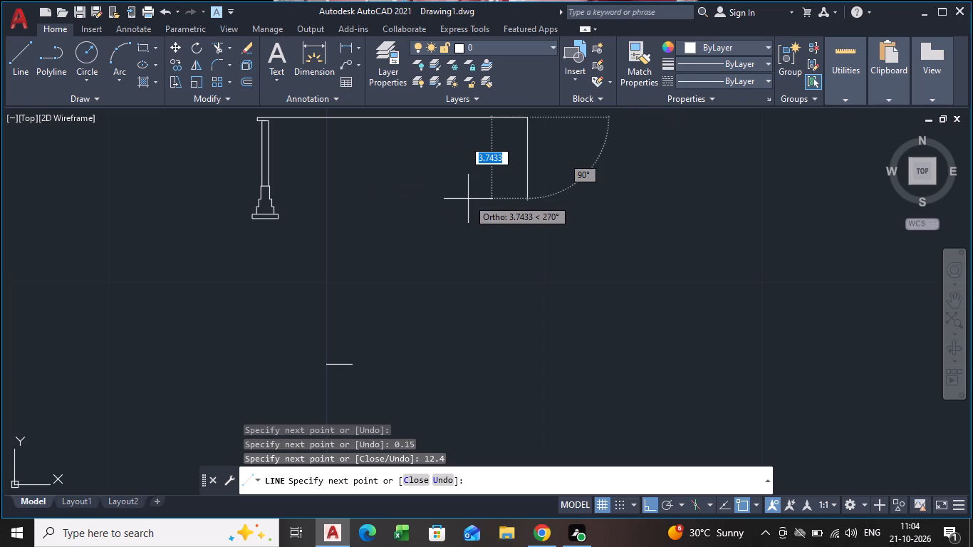
{"action": "scroll", "coordinate": [427, 165], "scroll_direction": "down", "scroll_amount": 1}
{"action": "middle_click_drag", "start_coordinate": [435, 165], "coordinate": [449, 204]}
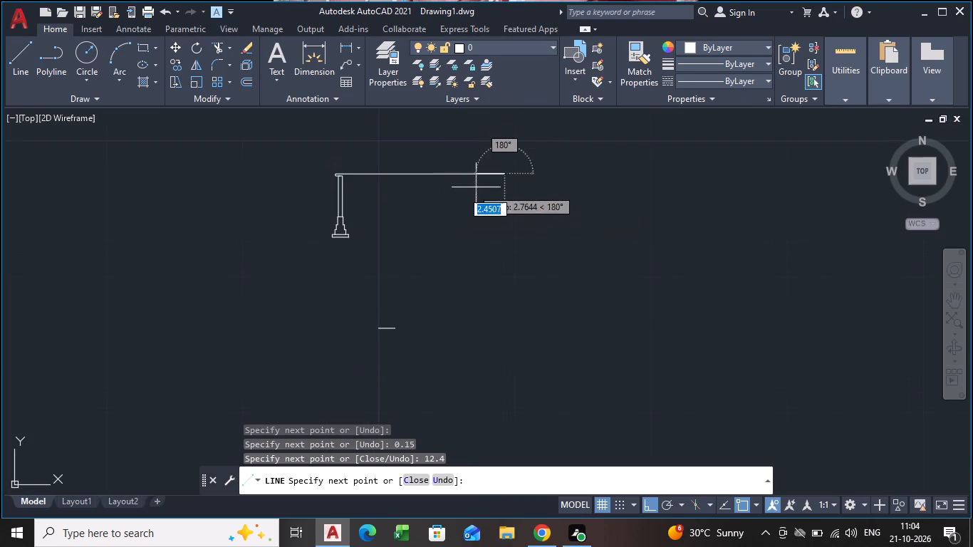
{"action": "scroll", "coordinate": [479, 186], "scroll_direction": "up", "scroll_amount": 1}
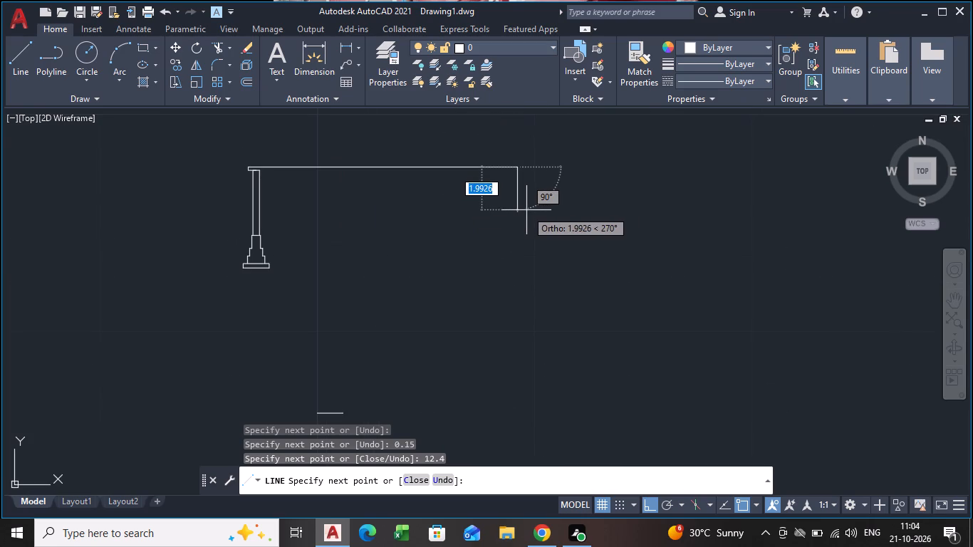
{"action": "type", "text": "1."}
{"action": "key", "text": "5"}
{"action": "key", "text": "BackSpace"}
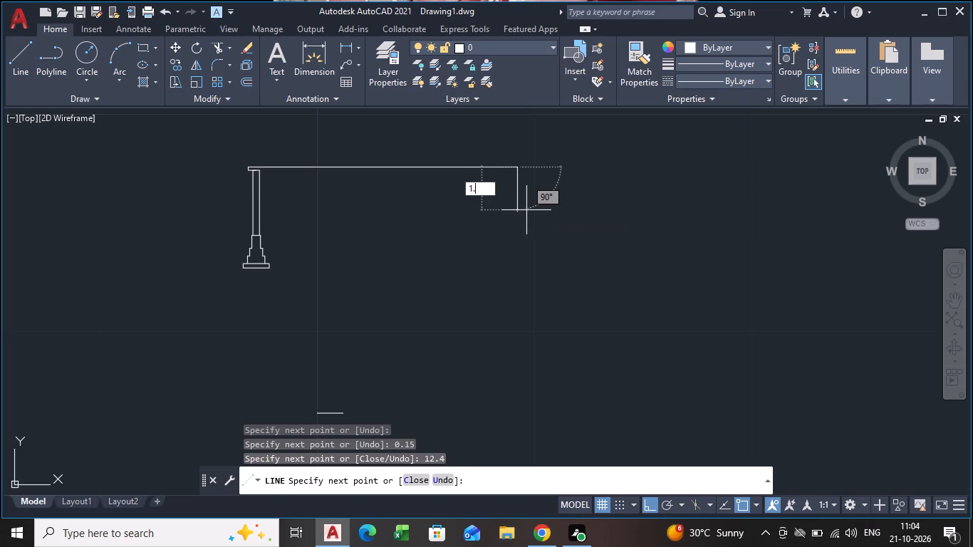
{"action": "key", "text": "BackSpace"}
{"action": "key", "text": "BackSpace"}
{"action": "key", "text": "BackSpace"}
{"action": "type", "text": "0.1"}
{"action": "key", "text": "5"}
{"action": "key", "text": "Return"}
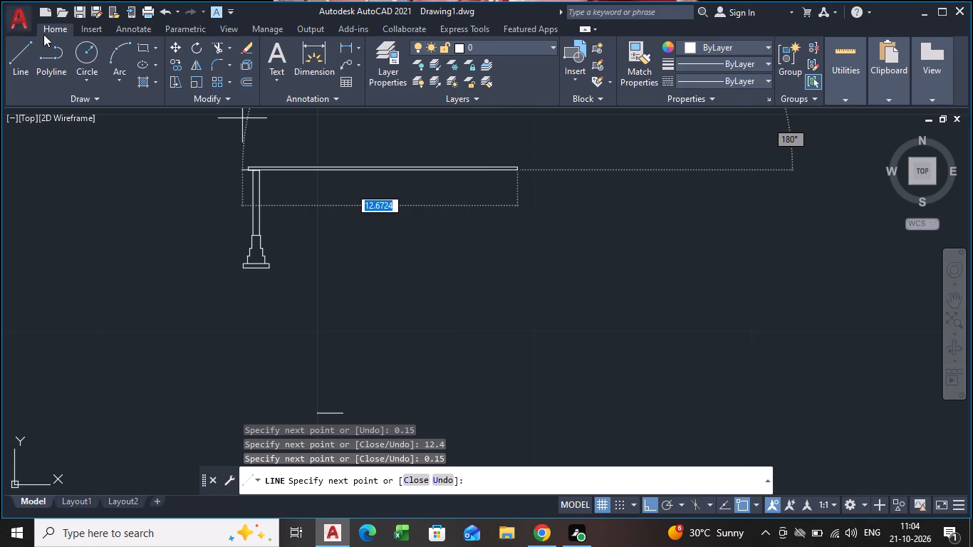
{"action": "scroll", "coordinate": [83, 31], "scroll_direction": "up", "scroll_amount": 3}
{"action": "scroll", "coordinate": [259, 147], "scroll_direction": "up", "scroll_amount": 5}
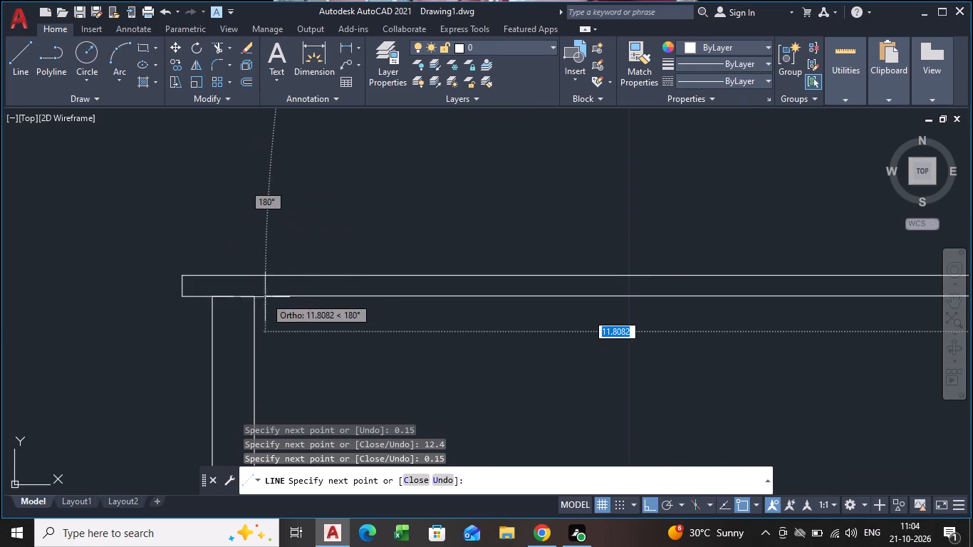
{"action": "left_click", "coordinate": [255, 300]}
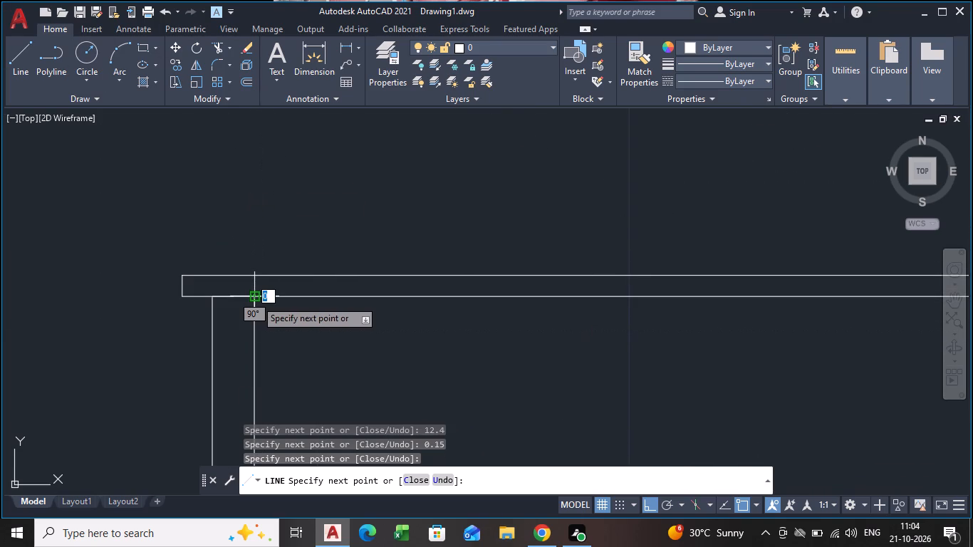
{"action": "key", "text": "Escape"}
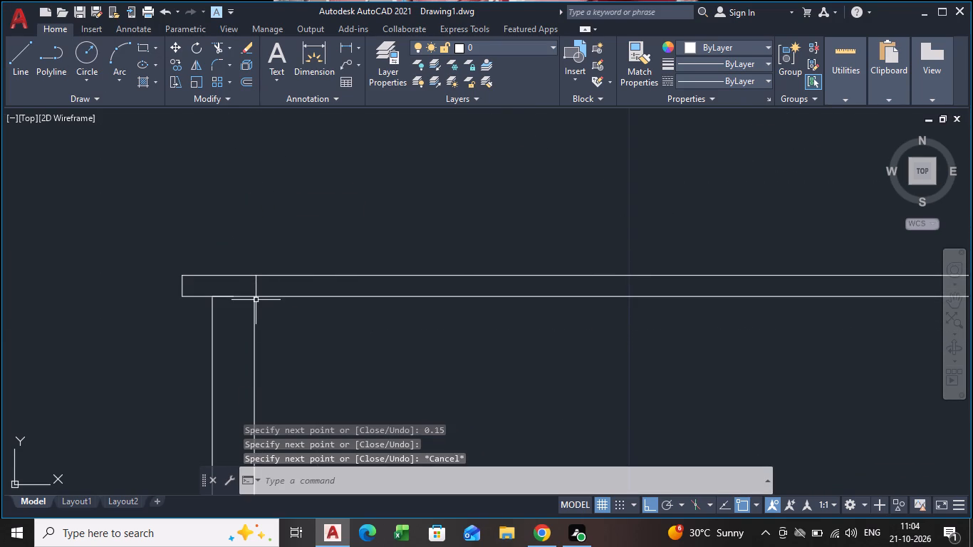
Copy the wall with its stepped footing, without the slab's lines, 4.13 to the right from the wall's top-left corner.
{"action": "scroll", "coordinate": [311, 296], "scroll_direction": "down", "scroll_amount": 1}
{"action": "middle_click_drag", "start_coordinate": [326, 355], "coordinate": [369, 135]}
{"action": "scroll", "coordinate": [335, 234], "scroll_direction": "down", "scroll_amount": 2}
{"action": "left_click", "coordinate": [298, 156]}
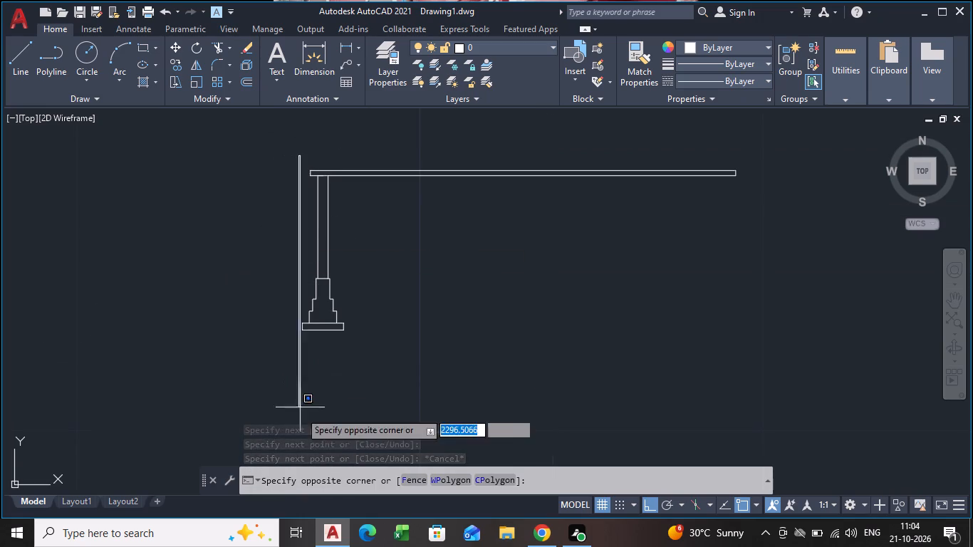
{"action": "left_click", "coordinate": [379, 370]}
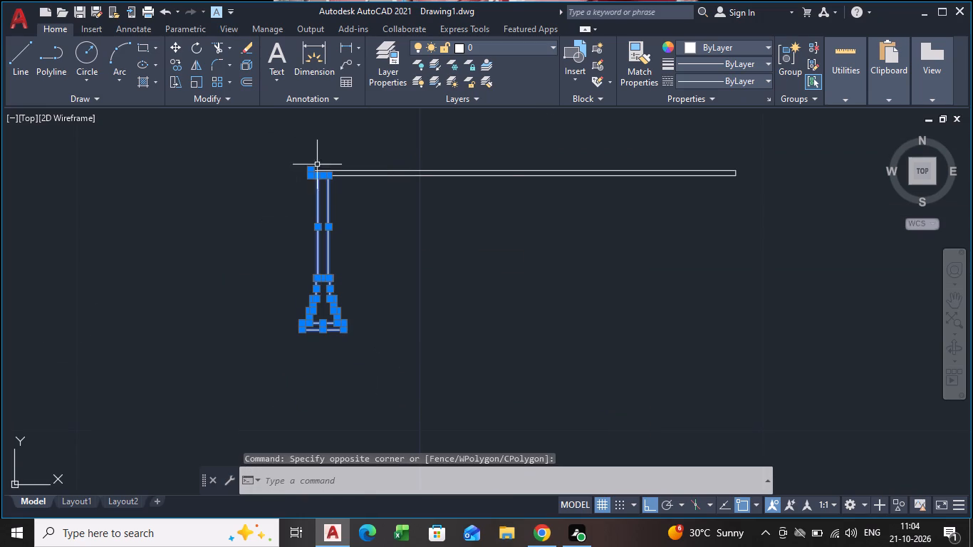
{"action": "scroll", "coordinate": [320, 160], "scroll_direction": "up", "scroll_amount": 4}
{"action": "scroll", "coordinate": [293, 214], "scroll_direction": "up", "scroll_amount": 3}
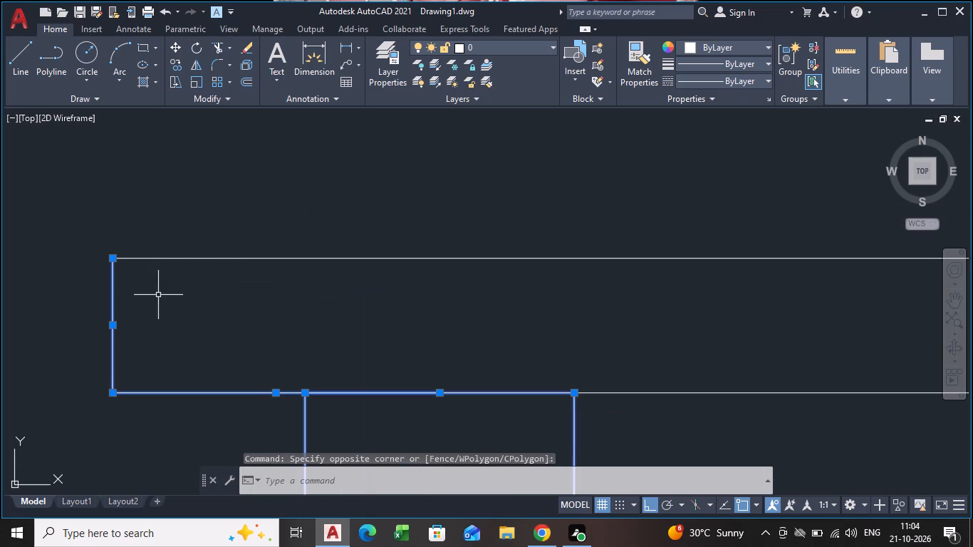
{"action": "left_click", "coordinate": [113, 309], "text": "shift"}
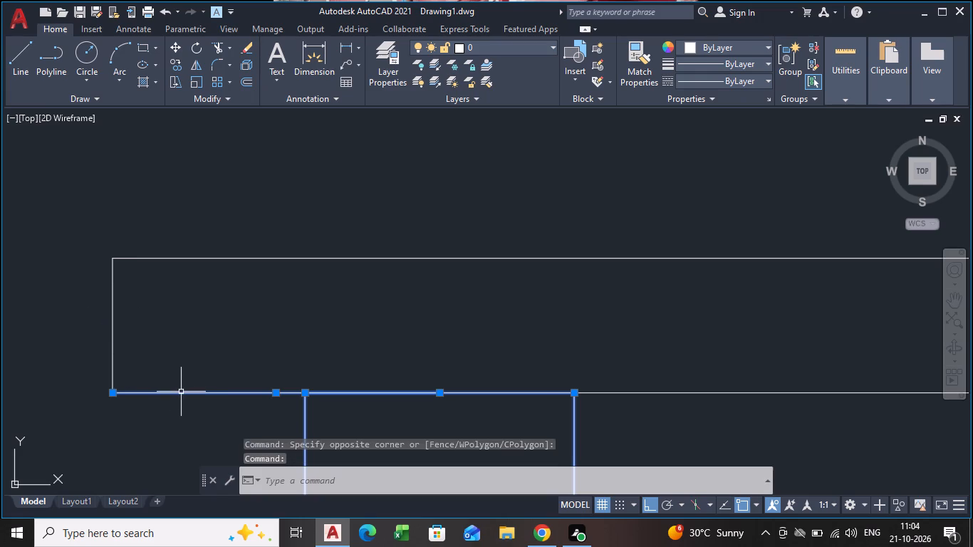
{"action": "left_click", "coordinate": [181, 392], "text": "shift"}
{"action": "scroll", "coordinate": [527, 397], "scroll_direction": "down", "scroll_amount": 2, "text": "shift"}
{"action": "middle_click_drag", "start_coordinate": [527, 397], "coordinate": [356, 116], "text": "shift"}
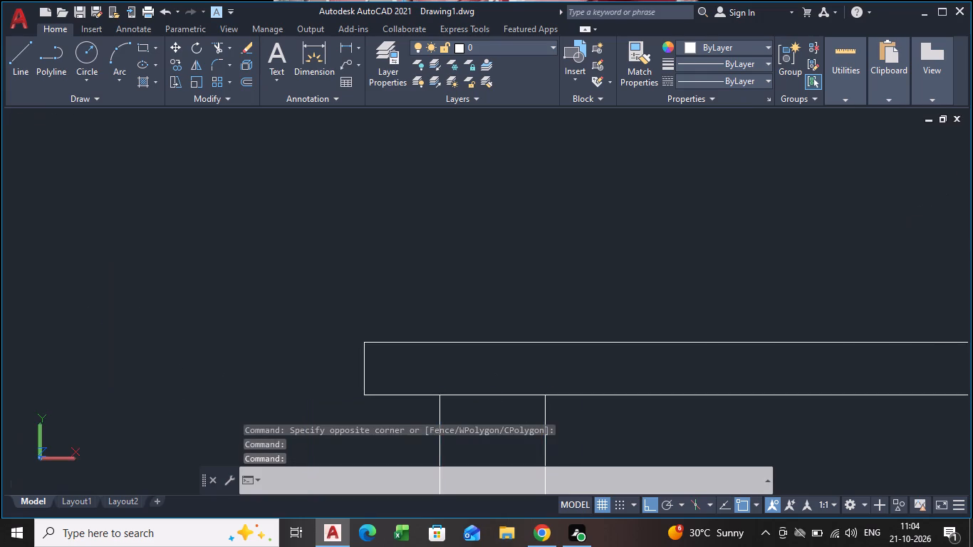
{"action": "middle_click_drag", "start_coordinate": [356, 116], "coordinate": [291, 16], "text": "shift"}
{"action": "scroll", "coordinate": [502, 269], "scroll_direction": "down", "scroll_amount": 4, "text": "shift"}
{"action": "middle_click_drag", "start_coordinate": [514, 353], "coordinate": [388, 177]}
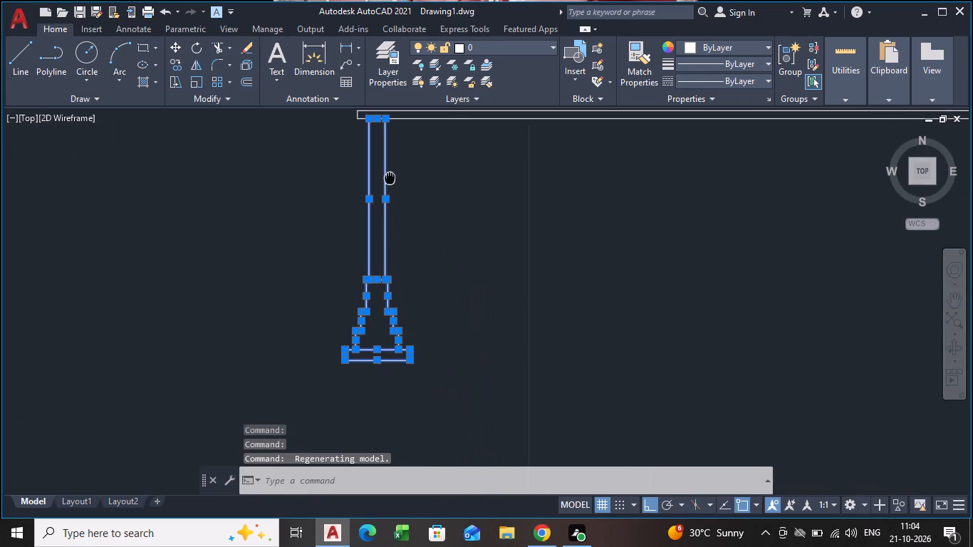
{"action": "middle_click_drag", "start_coordinate": [388, 177], "coordinate": [388, 175]}
{"action": "key", "text": "c"}
{"action": "key", "text": "o"}
{"action": "key", "text": "Return"}
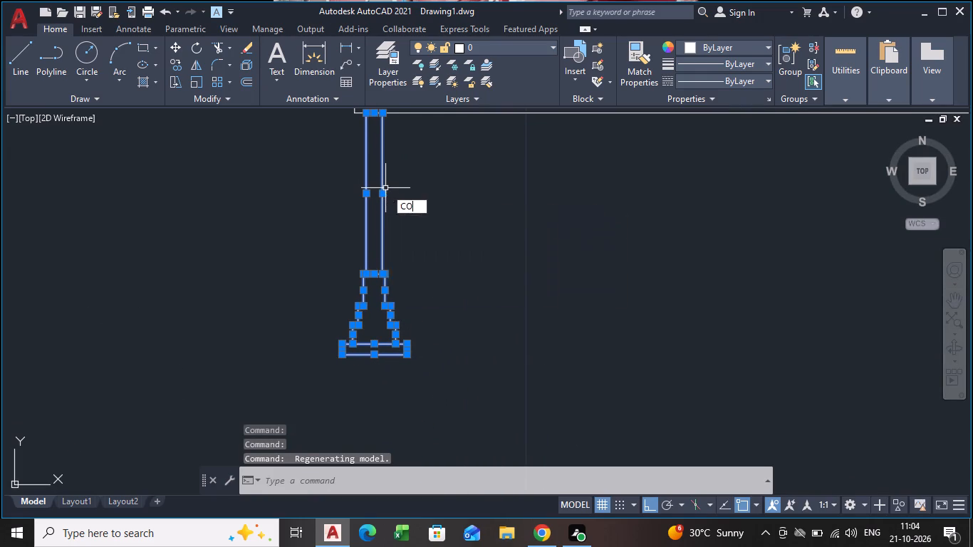
{"action": "middle_click_drag", "start_coordinate": [380, 160], "coordinate": [361, 197]}
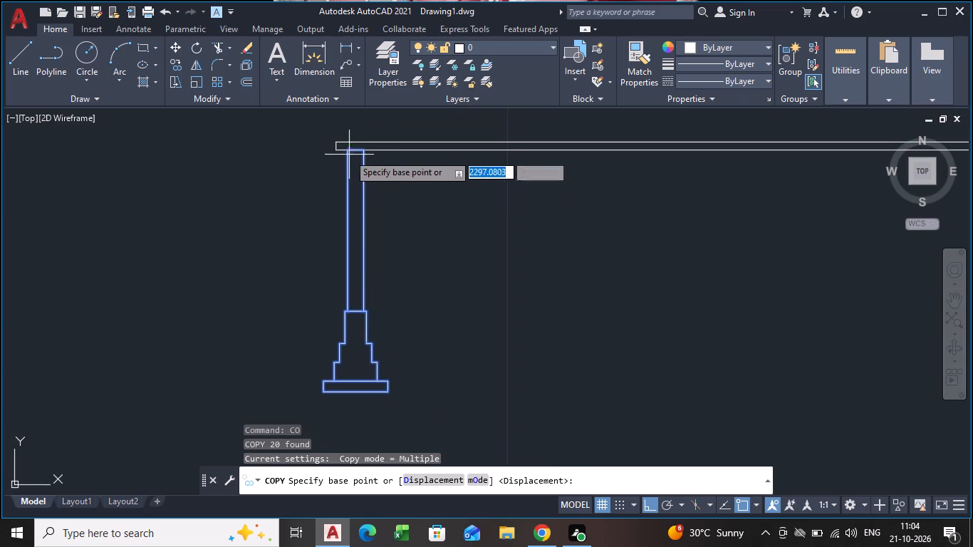
{"action": "left_click", "coordinate": [346, 151]}
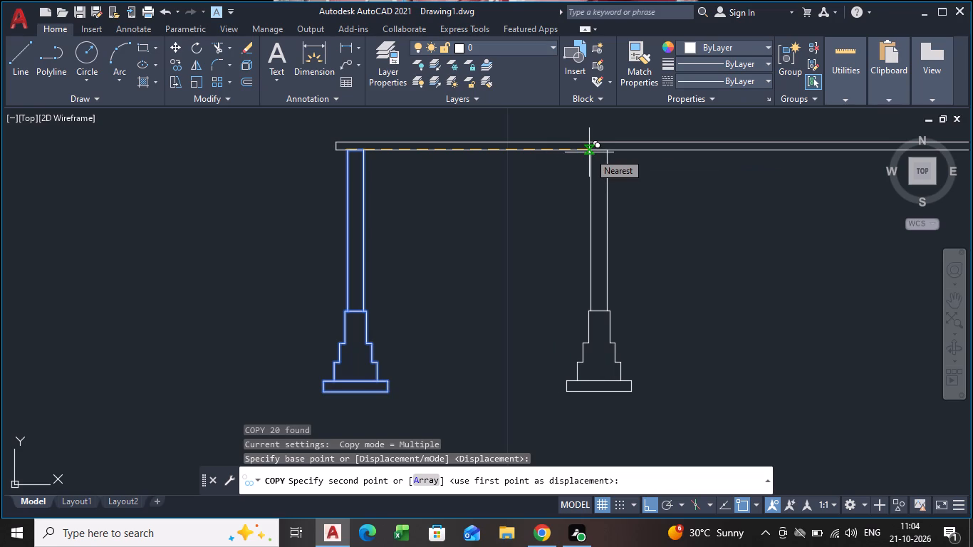
{"action": "type", "text": "4.13"}
{"action": "key", "text": "Return"}
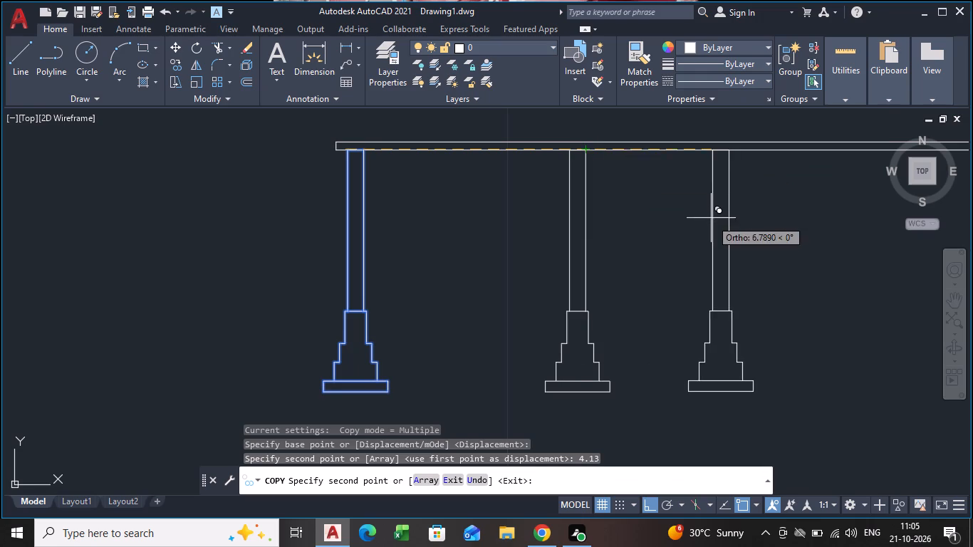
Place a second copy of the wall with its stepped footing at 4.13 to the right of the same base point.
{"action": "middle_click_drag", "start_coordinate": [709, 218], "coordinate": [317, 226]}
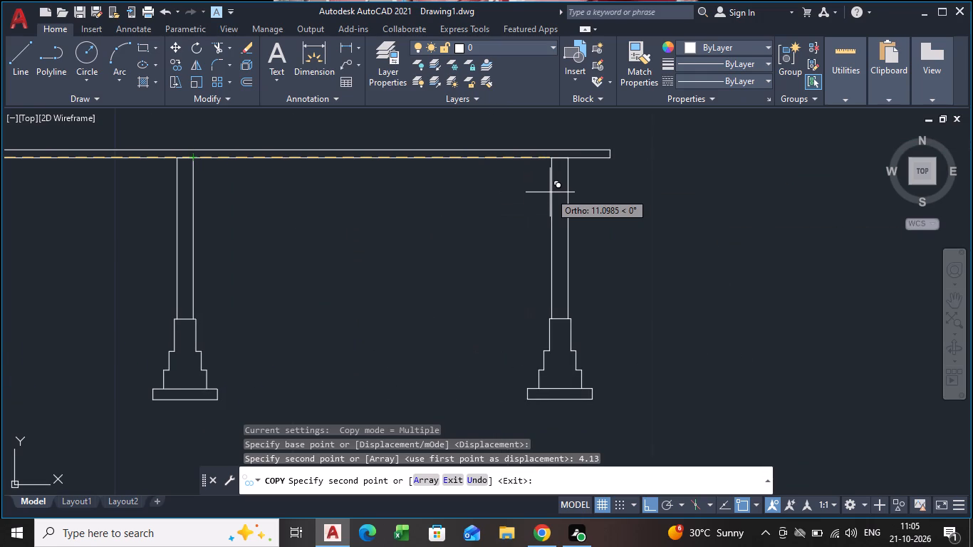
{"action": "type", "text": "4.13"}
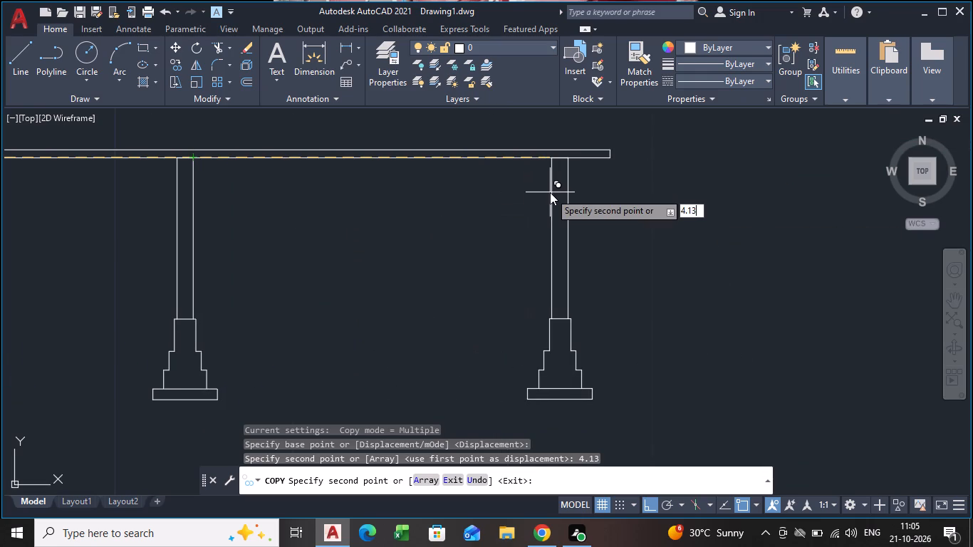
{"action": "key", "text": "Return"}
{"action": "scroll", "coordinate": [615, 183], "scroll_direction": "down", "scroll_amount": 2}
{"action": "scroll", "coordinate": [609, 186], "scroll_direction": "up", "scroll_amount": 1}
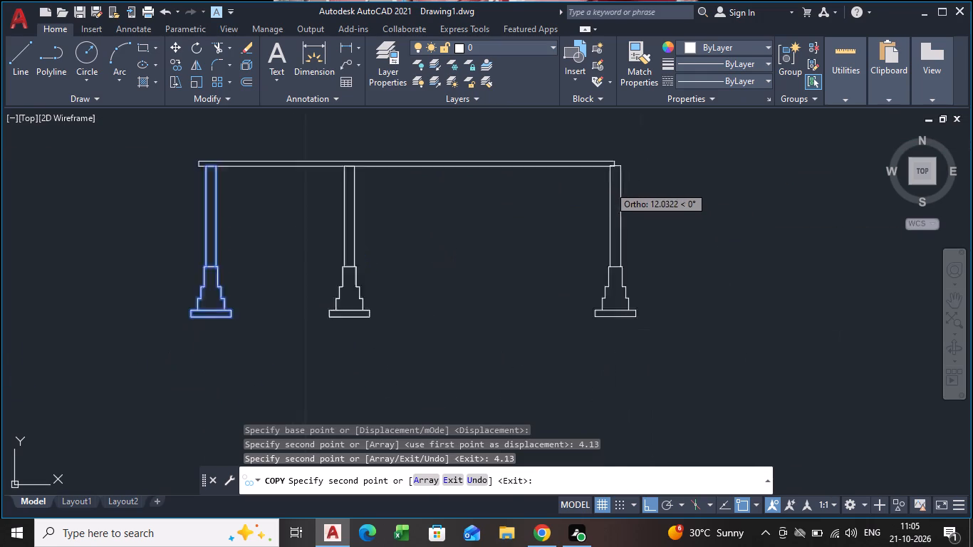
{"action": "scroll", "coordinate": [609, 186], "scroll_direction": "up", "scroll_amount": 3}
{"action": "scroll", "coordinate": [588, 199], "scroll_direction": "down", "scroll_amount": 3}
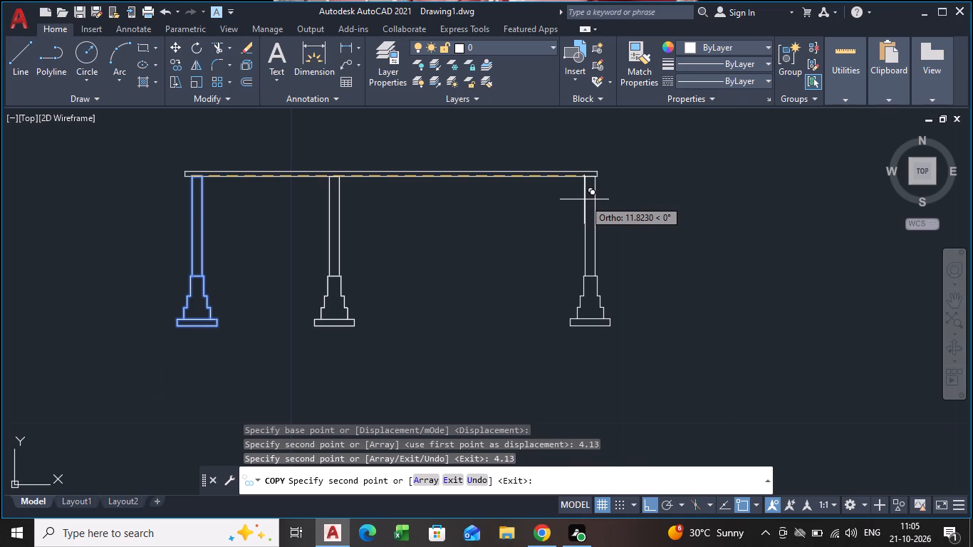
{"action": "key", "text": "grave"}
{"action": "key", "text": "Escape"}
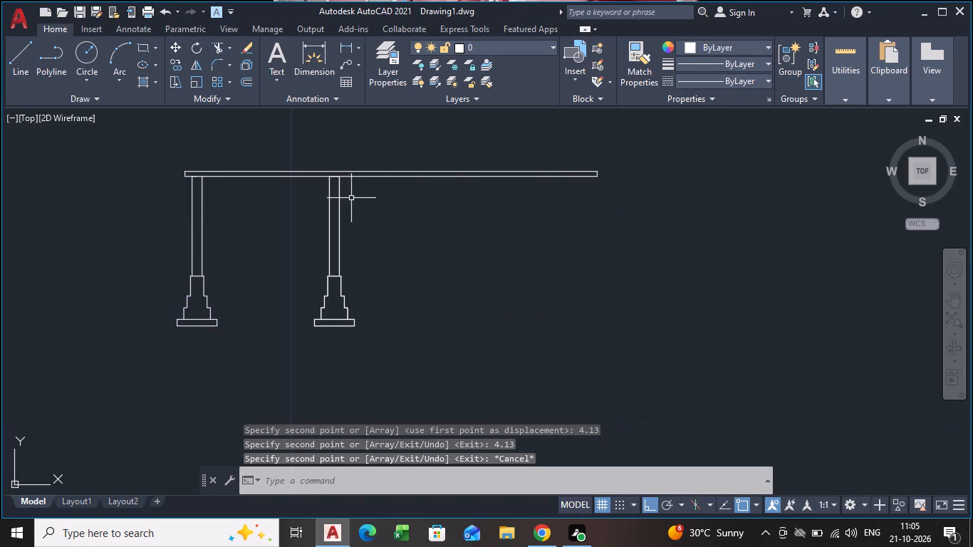
Erase the copied walls and footings, keeping the original wall and the slab.
{"action": "left_click", "coordinate": [290, 150]}
{"action": "left_click", "coordinate": [367, 348]}
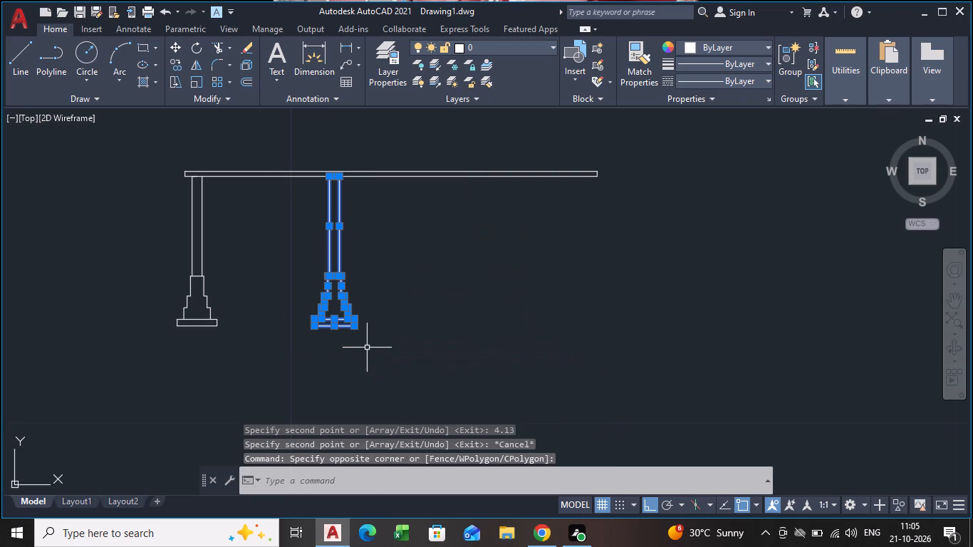
{"action": "key", "text": "Delete"}
{"action": "scroll", "coordinate": [177, 164], "scroll_direction": "up", "scroll_amount": 3}
{"action": "scroll", "coordinate": [179, 212], "scroll_direction": "down", "scroll_amount": 1}
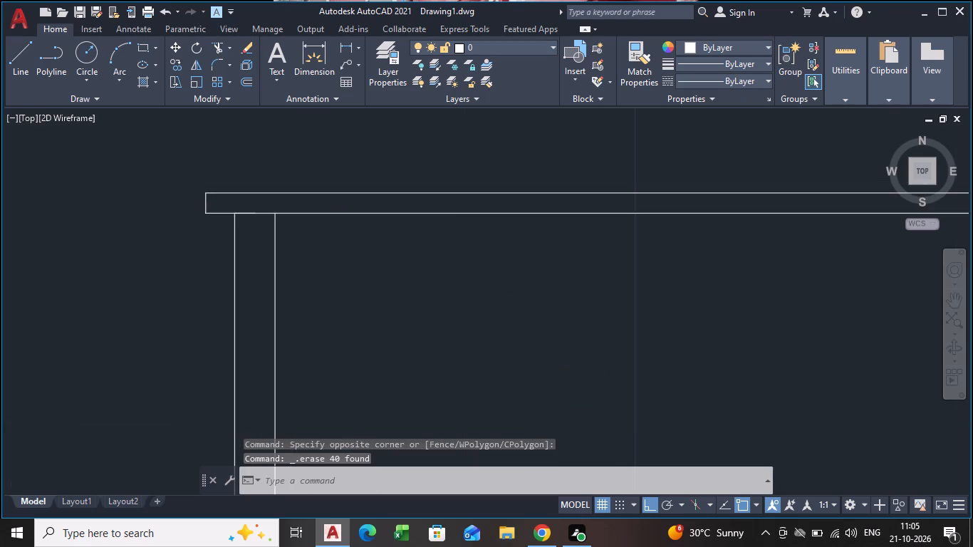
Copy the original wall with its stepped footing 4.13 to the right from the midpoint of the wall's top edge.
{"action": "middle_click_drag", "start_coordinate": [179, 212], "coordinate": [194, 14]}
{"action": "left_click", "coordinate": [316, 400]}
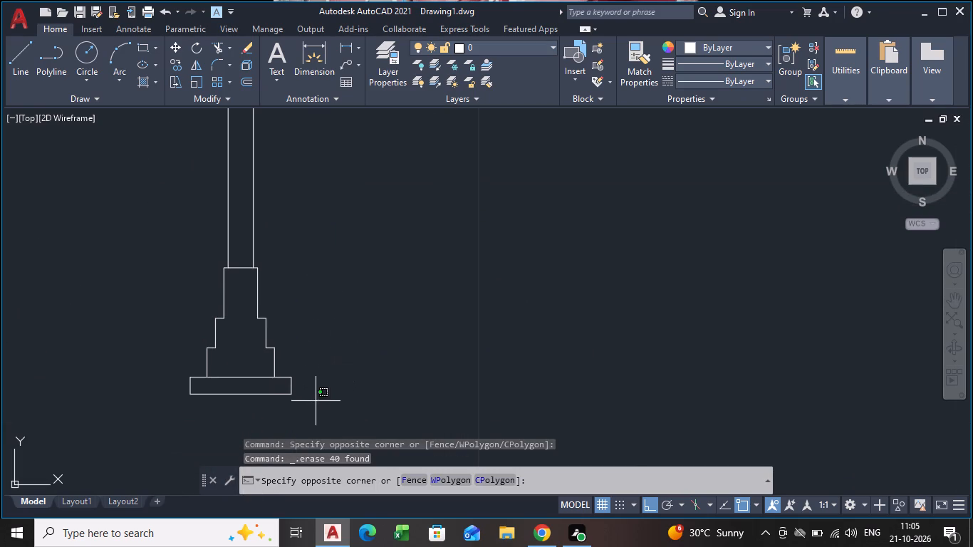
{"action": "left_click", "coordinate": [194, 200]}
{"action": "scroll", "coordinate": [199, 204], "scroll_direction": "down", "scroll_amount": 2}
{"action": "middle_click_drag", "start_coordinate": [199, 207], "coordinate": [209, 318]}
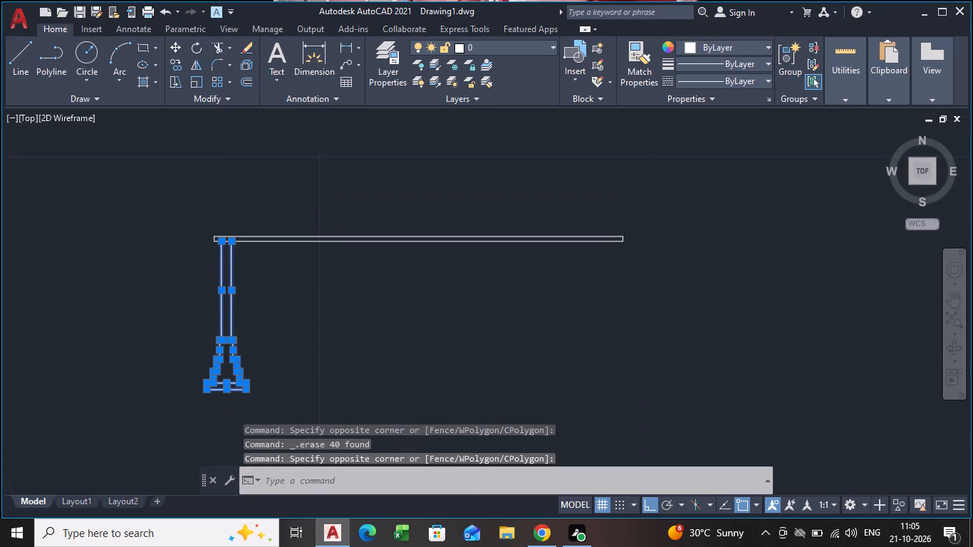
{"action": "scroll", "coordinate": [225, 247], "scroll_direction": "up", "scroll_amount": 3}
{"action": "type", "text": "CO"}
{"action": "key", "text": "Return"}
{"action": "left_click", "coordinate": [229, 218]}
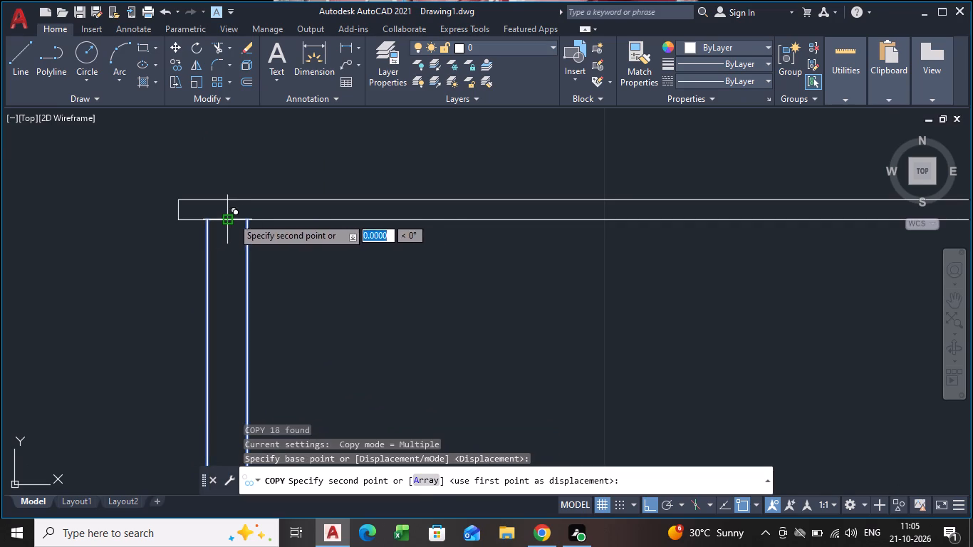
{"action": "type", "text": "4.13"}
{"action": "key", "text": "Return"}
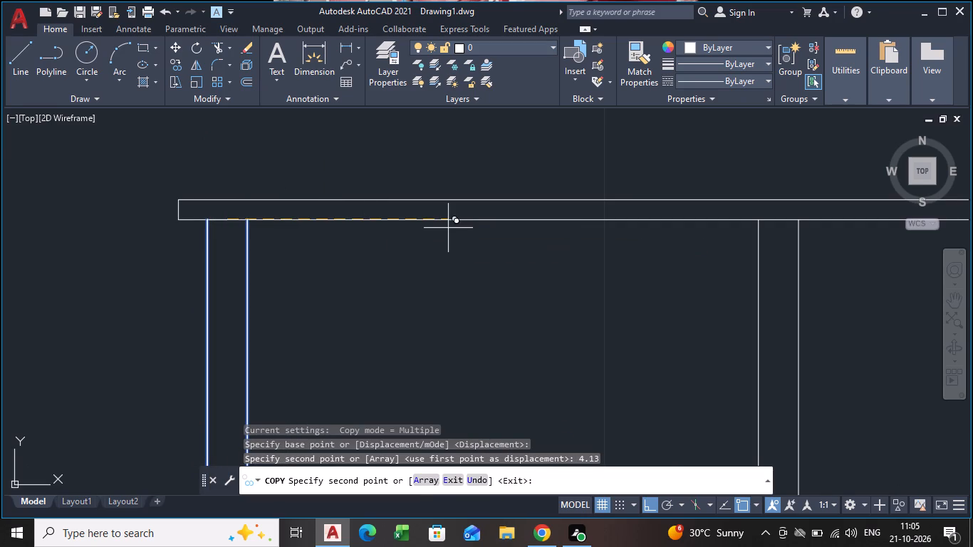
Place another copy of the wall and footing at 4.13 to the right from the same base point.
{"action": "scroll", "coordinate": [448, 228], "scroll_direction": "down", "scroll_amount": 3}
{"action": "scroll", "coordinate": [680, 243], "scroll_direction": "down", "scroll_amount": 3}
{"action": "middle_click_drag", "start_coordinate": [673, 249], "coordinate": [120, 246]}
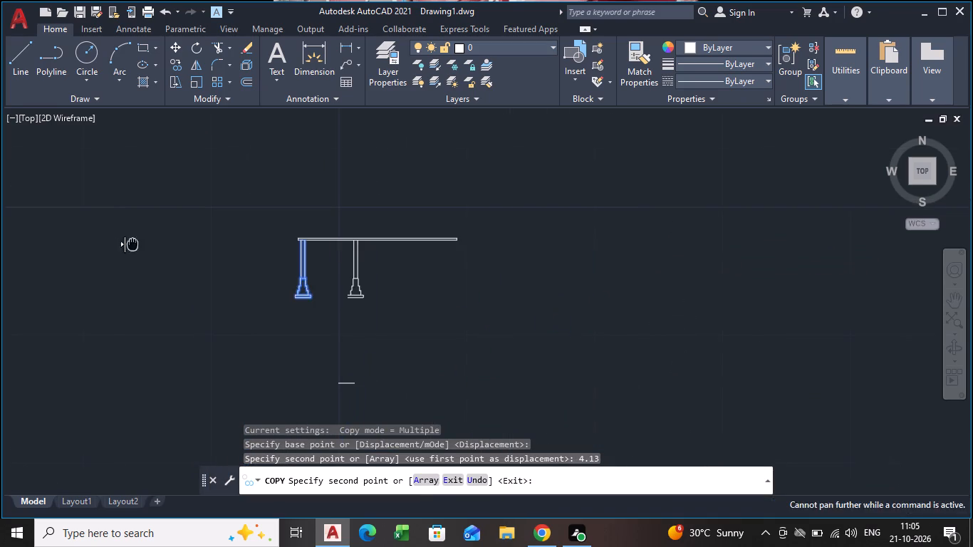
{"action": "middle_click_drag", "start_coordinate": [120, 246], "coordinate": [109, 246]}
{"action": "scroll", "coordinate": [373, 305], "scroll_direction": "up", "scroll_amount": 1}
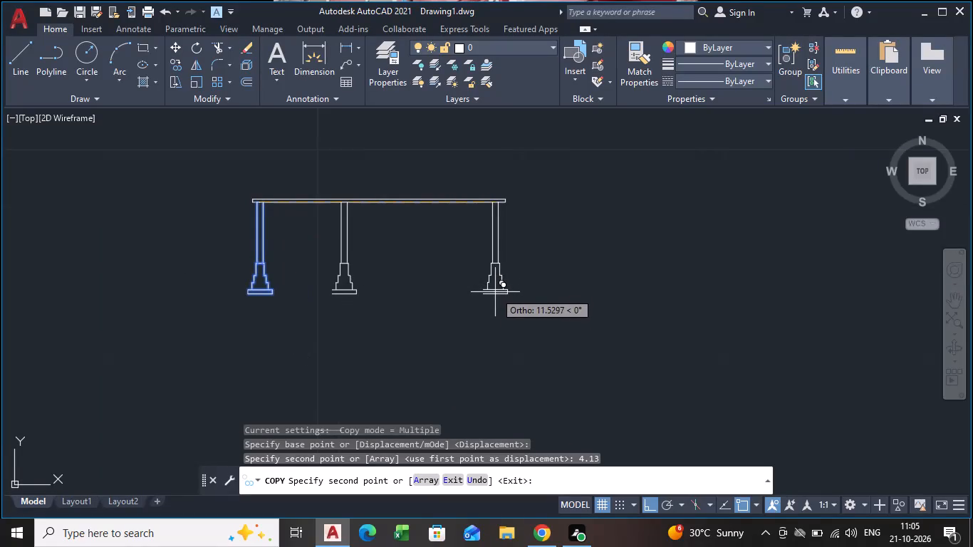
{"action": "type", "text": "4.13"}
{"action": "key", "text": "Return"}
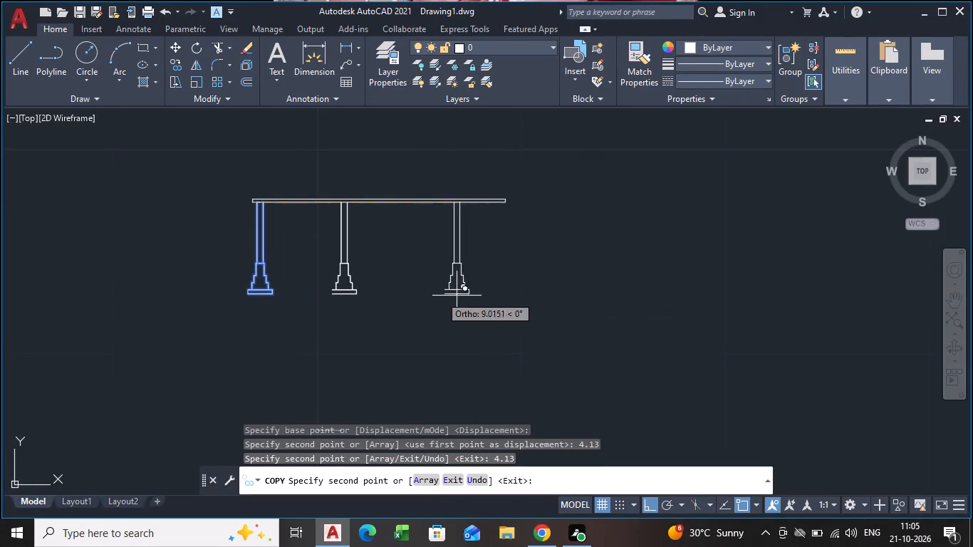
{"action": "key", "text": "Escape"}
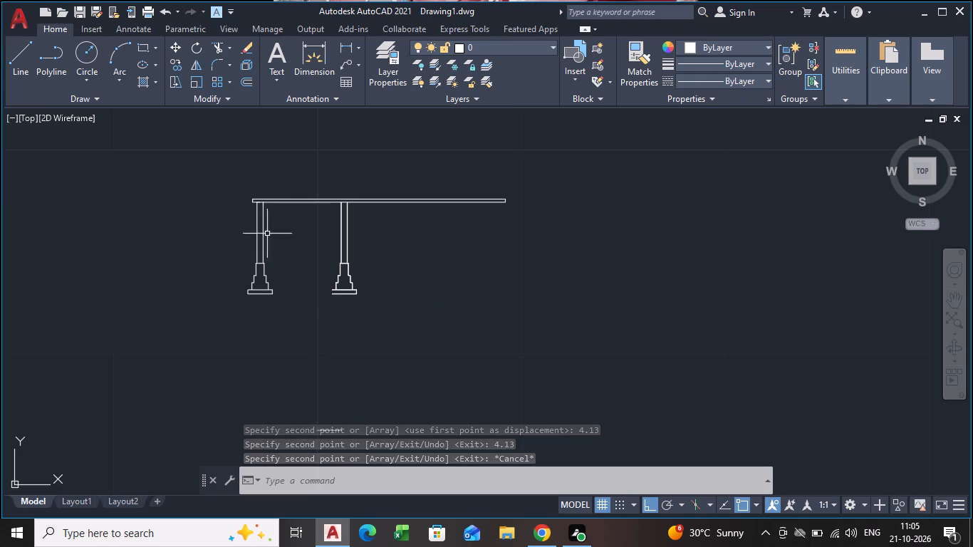
Measure the length of the slab's bottom edge with an aligned dimension, without placing it.
{"action": "type", "text": "DA"}
{"action": "key", "text": "l"}
{"action": "key", "text": "Return"}
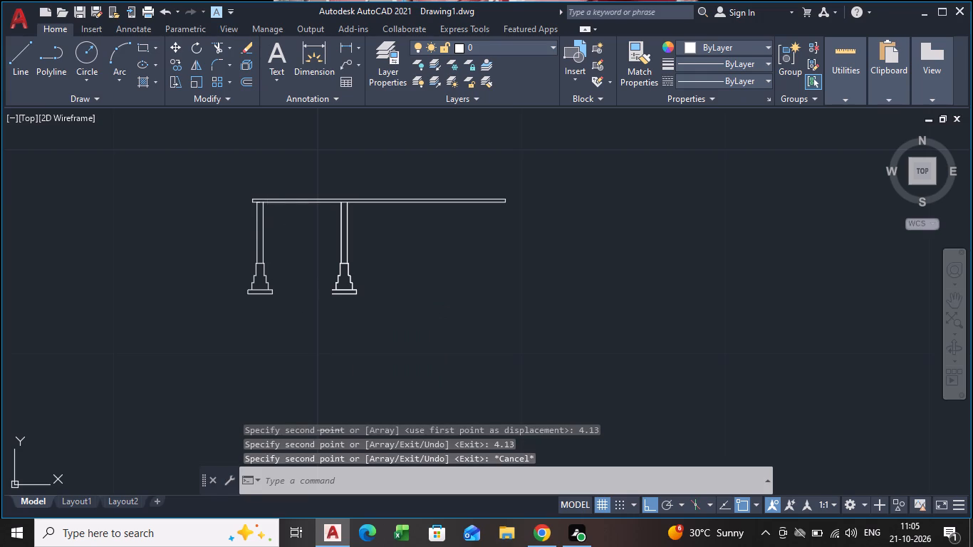
{"action": "scroll", "coordinate": [253, 206], "scroll_direction": "up", "scroll_amount": 3}
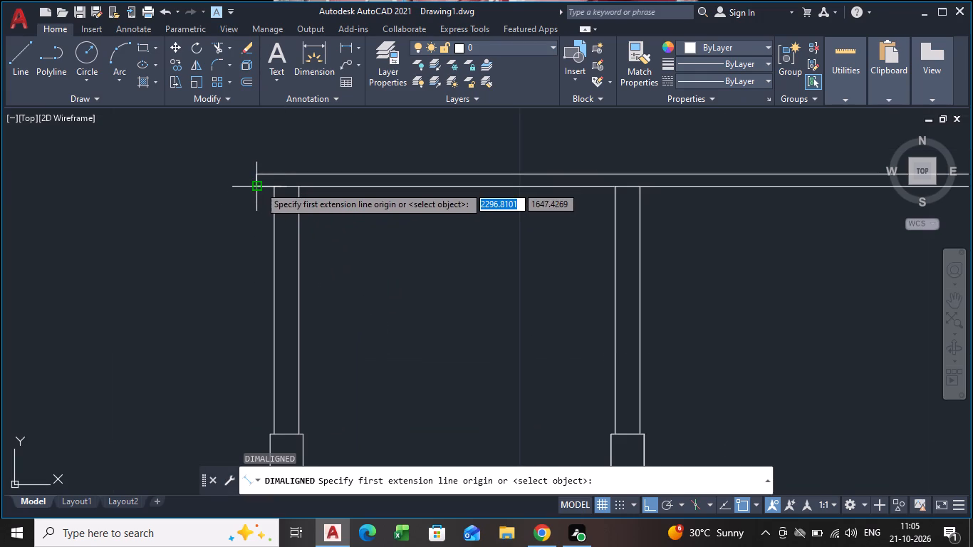
{"action": "left_click", "coordinate": [259, 186]}
{"action": "middle_click_drag", "start_coordinate": [524, 233], "coordinate": [21, 233]}
{"action": "scroll", "coordinate": [467, 219], "scroll_direction": "down", "scroll_amount": 4}
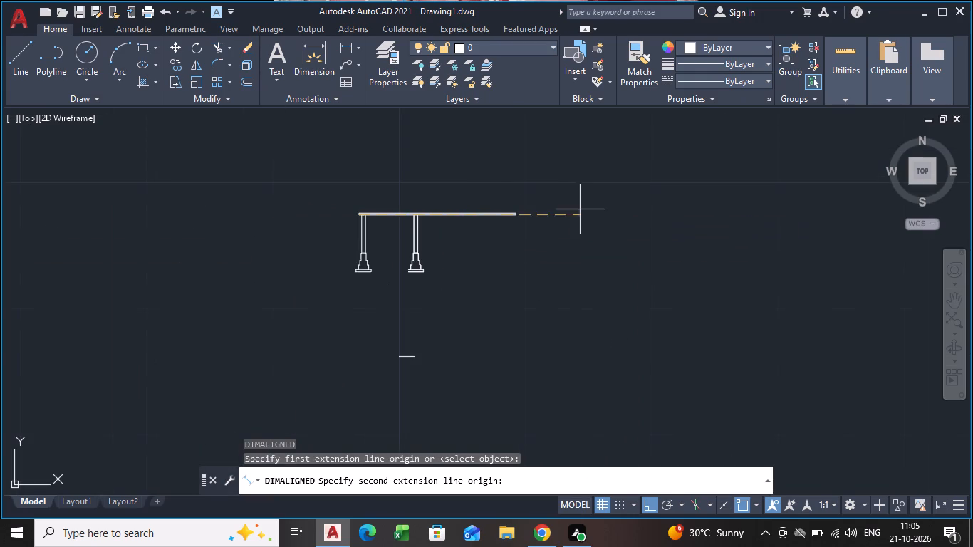
{"action": "scroll", "coordinate": [560, 209], "scroll_direction": "up", "scroll_amount": 2}
{"action": "scroll", "coordinate": [453, 222], "scroll_direction": "up", "scroll_amount": 4}
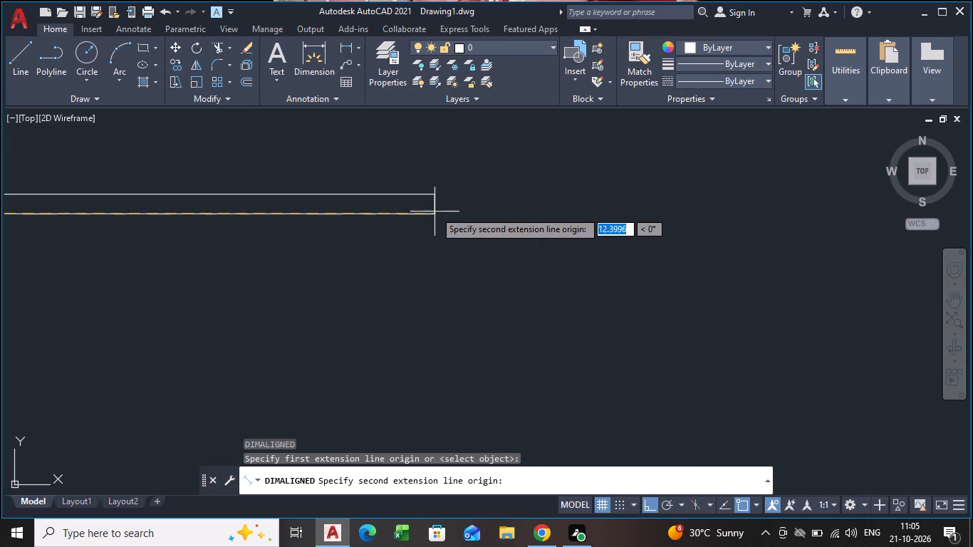
{"action": "left_click", "coordinate": [435, 211]}
{"action": "middle_click_drag", "start_coordinate": [342, 160], "coordinate": [568, 256]}
{"action": "scroll", "coordinate": [462, 200], "scroll_direction": "down", "scroll_amount": 4}
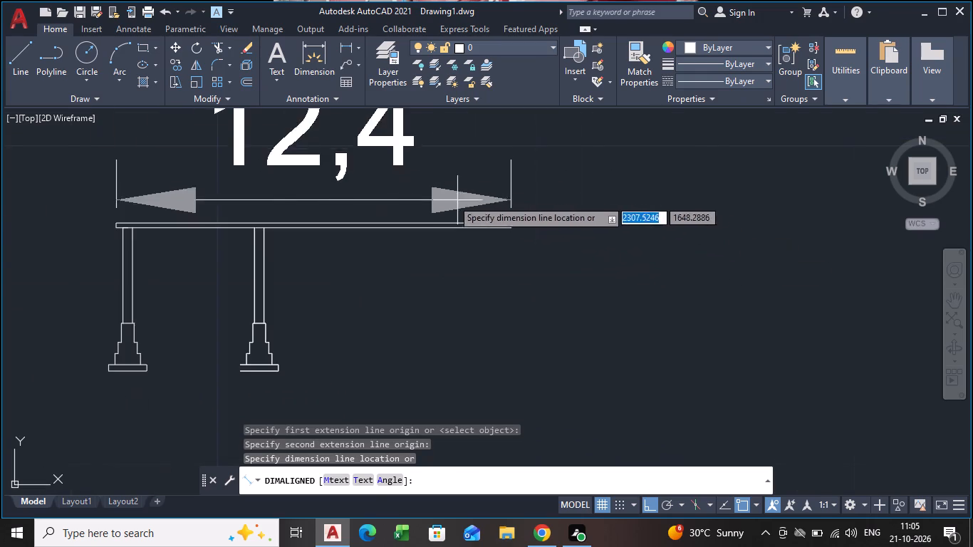
{"action": "scroll", "coordinate": [300, 207], "scroll_direction": "down", "scroll_amount": 2}
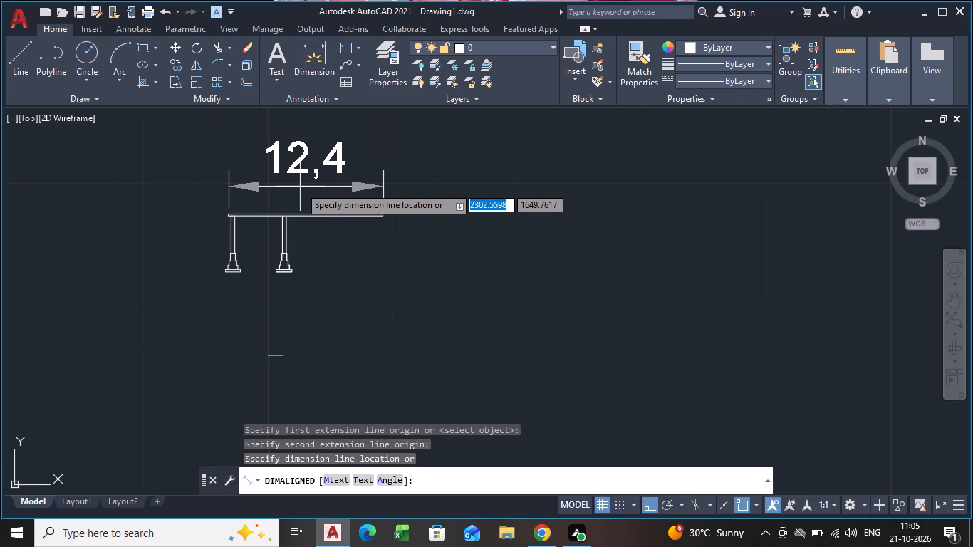
{"action": "key", "text": "Escape"}
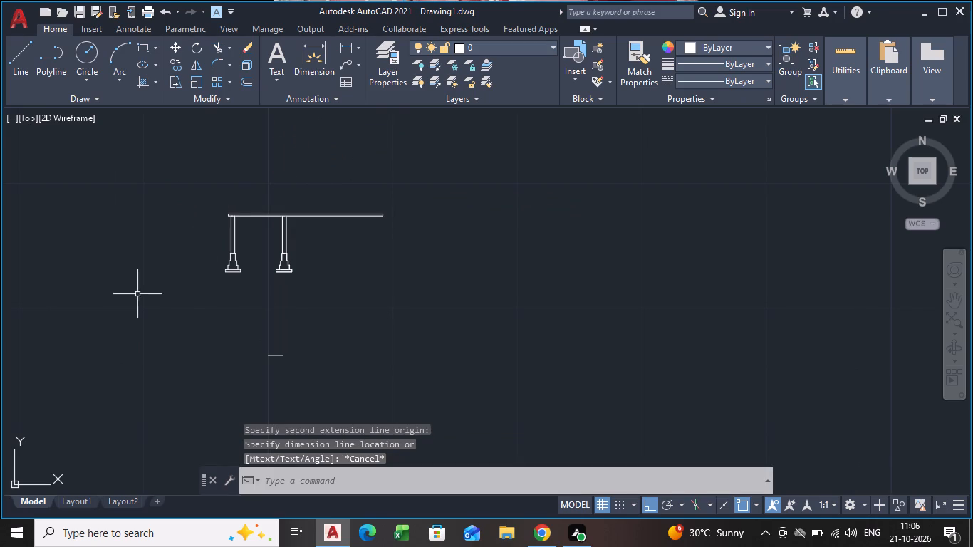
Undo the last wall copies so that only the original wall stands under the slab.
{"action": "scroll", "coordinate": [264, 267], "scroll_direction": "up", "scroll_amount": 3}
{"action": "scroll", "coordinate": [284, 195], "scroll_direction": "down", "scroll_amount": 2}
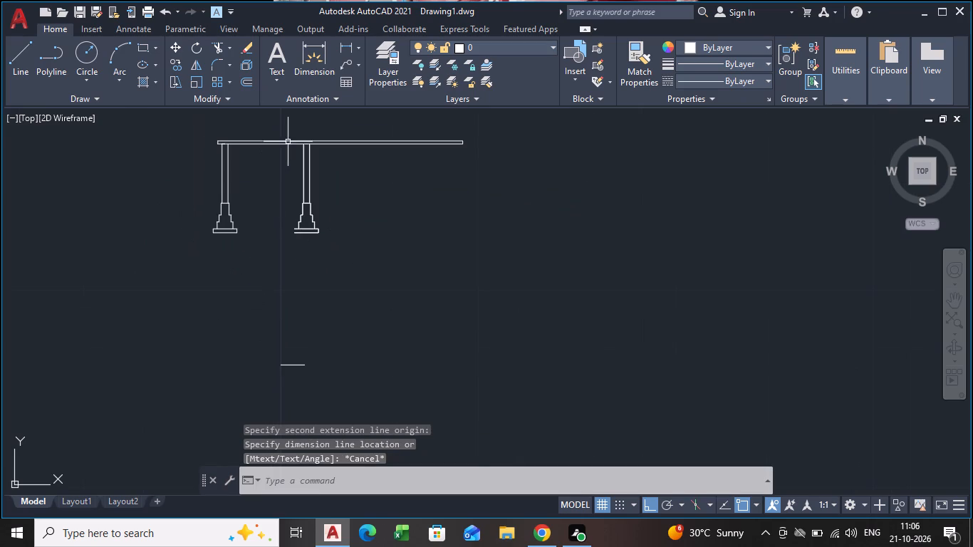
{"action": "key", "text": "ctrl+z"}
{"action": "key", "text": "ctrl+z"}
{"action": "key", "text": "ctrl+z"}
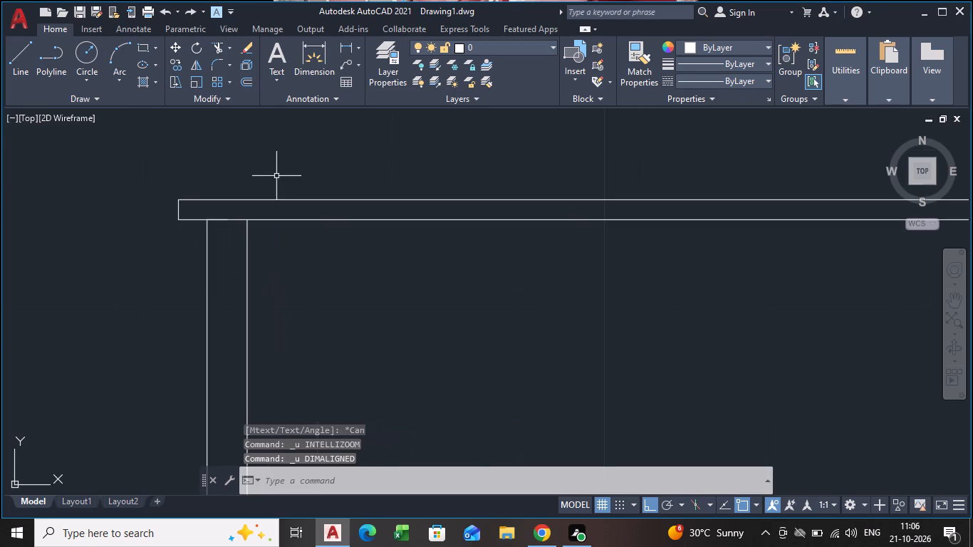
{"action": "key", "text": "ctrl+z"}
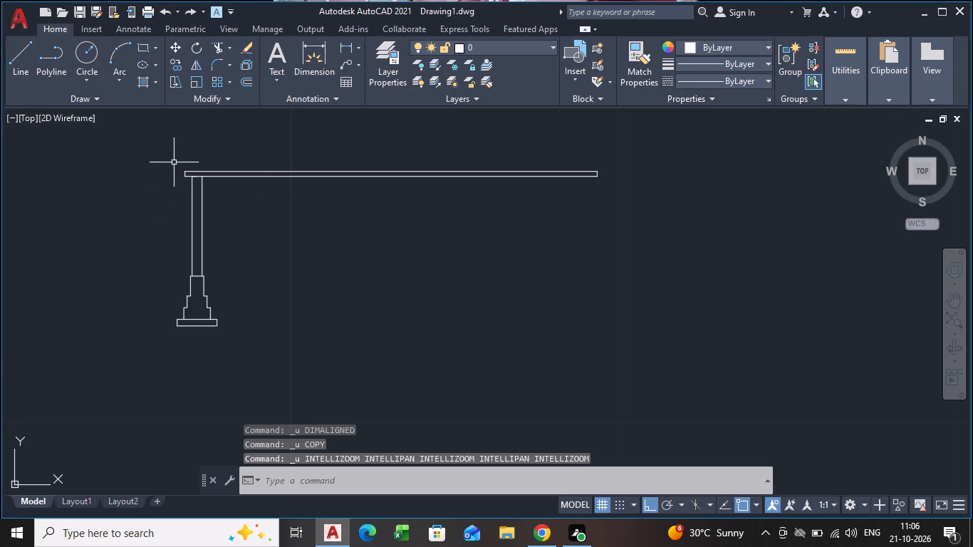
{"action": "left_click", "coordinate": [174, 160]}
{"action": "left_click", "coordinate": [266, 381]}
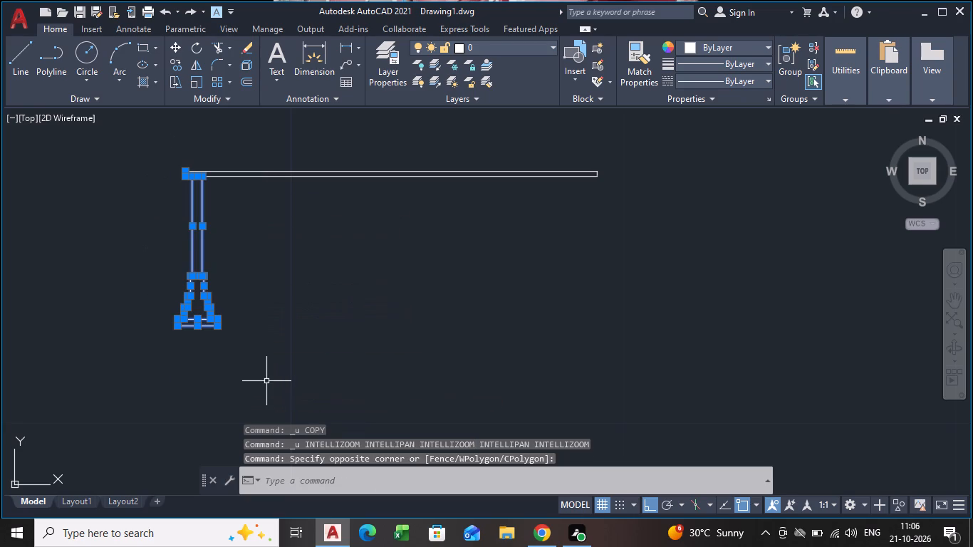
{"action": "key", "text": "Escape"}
Copy the wall with its stepped footing about 11.4 to the right from its top-left corner, near the slab's far end.
{"action": "left_click", "coordinate": [257, 342]}
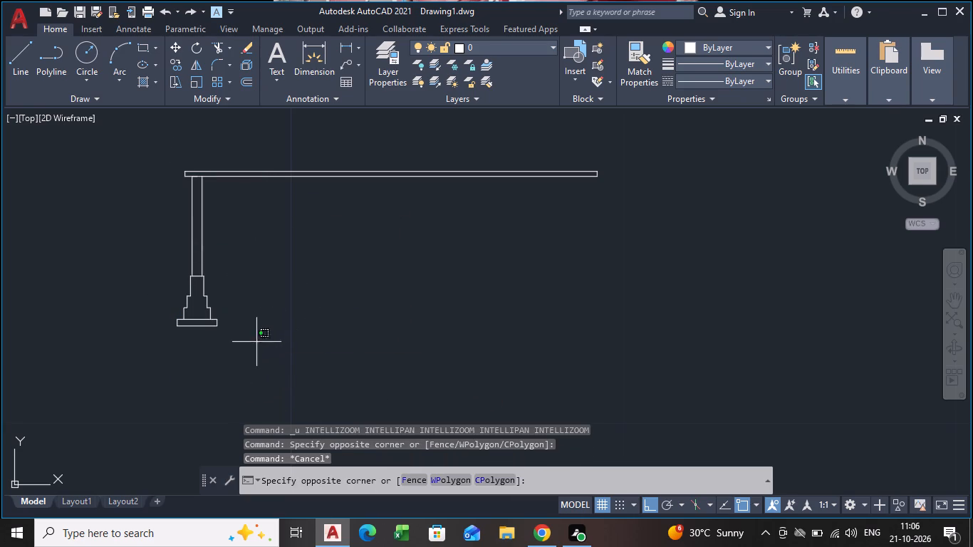
{"action": "left_click", "coordinate": [147, 239]}
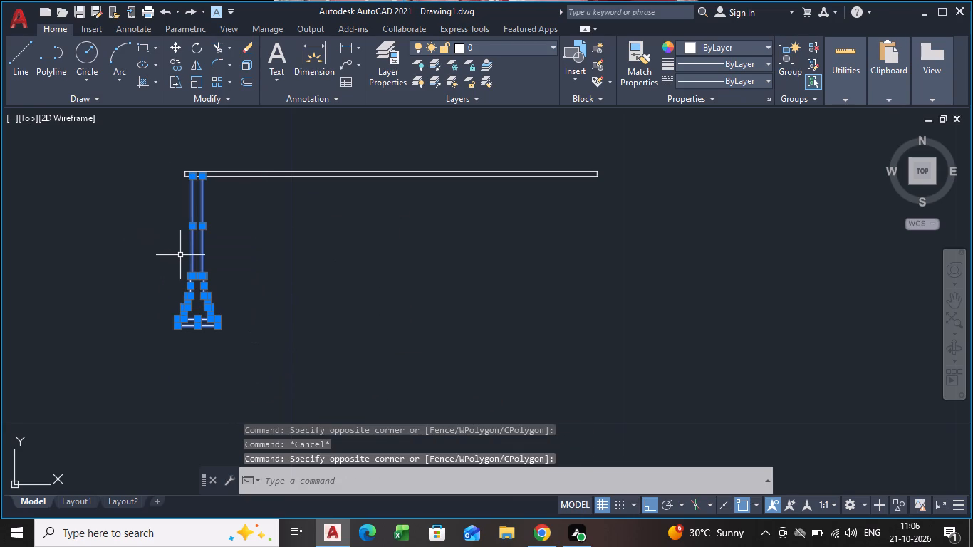
{"action": "key", "text": "c"}
{"action": "key", "text": "o"}
{"action": "key", "text": "Return"}
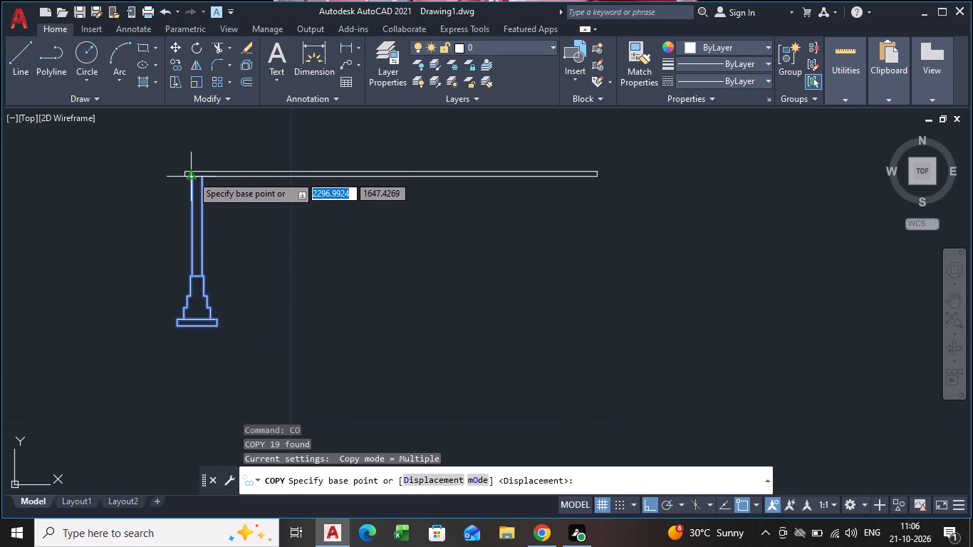
{"action": "scroll", "coordinate": [192, 179], "scroll_direction": "up", "scroll_amount": 2}
{"action": "left_click", "coordinate": [192, 172]}
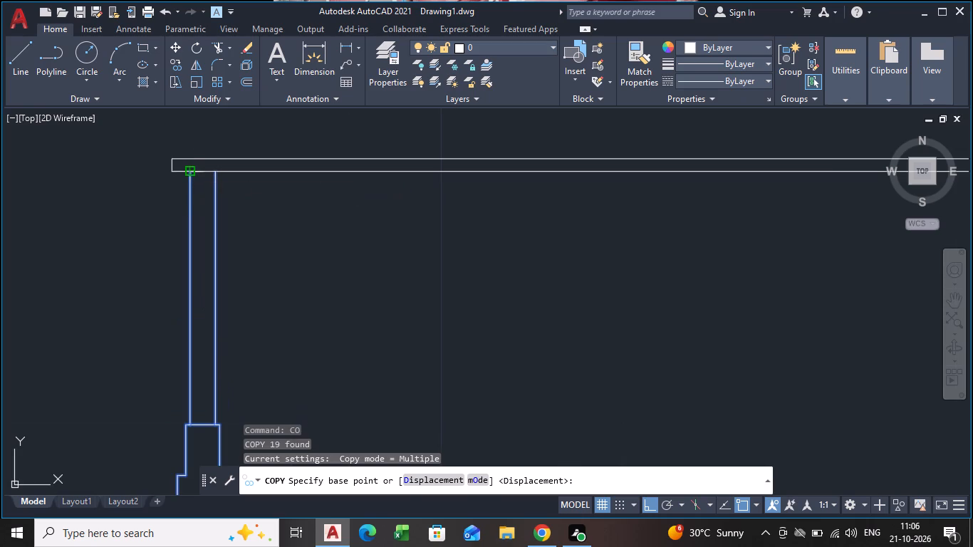
{"action": "scroll", "coordinate": [604, 187], "scroll_direction": "down", "scroll_amount": 3}
{"action": "middle_click_drag", "start_coordinate": [604, 187], "coordinate": [491, 182]}
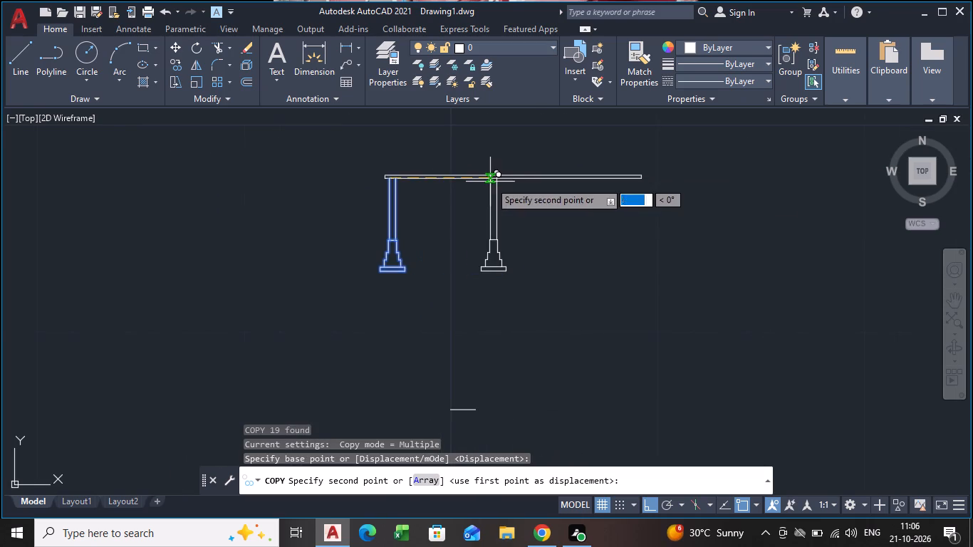
{"action": "scroll", "coordinate": [491, 182], "scroll_direction": "up", "scroll_amount": 3}
{"action": "scroll", "coordinate": [581, 199], "scroll_direction": "down", "scroll_amount": 2}
{"action": "middle_click_drag", "start_coordinate": [565, 199], "coordinate": [130, 199]}
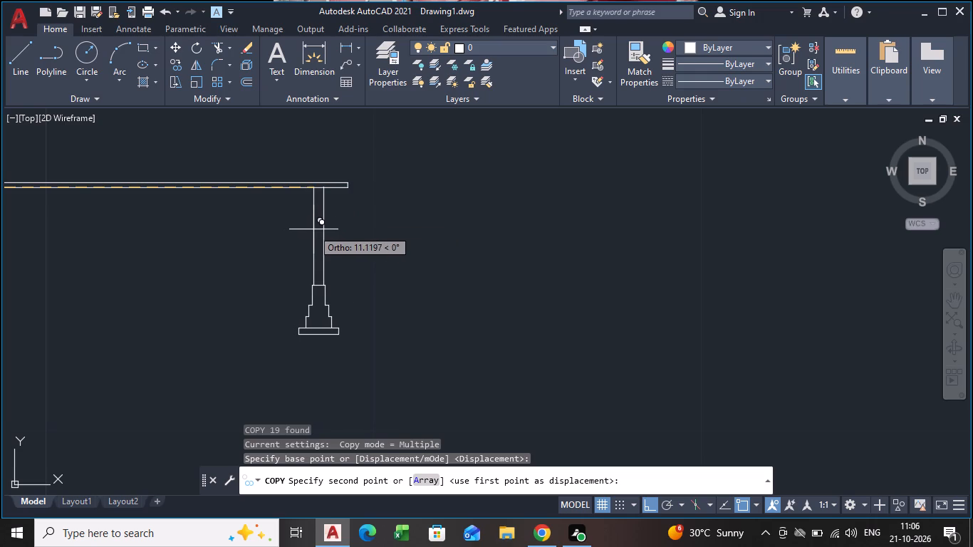
{"action": "scroll", "coordinate": [318, 232], "scroll_direction": "up", "scroll_amount": 2}
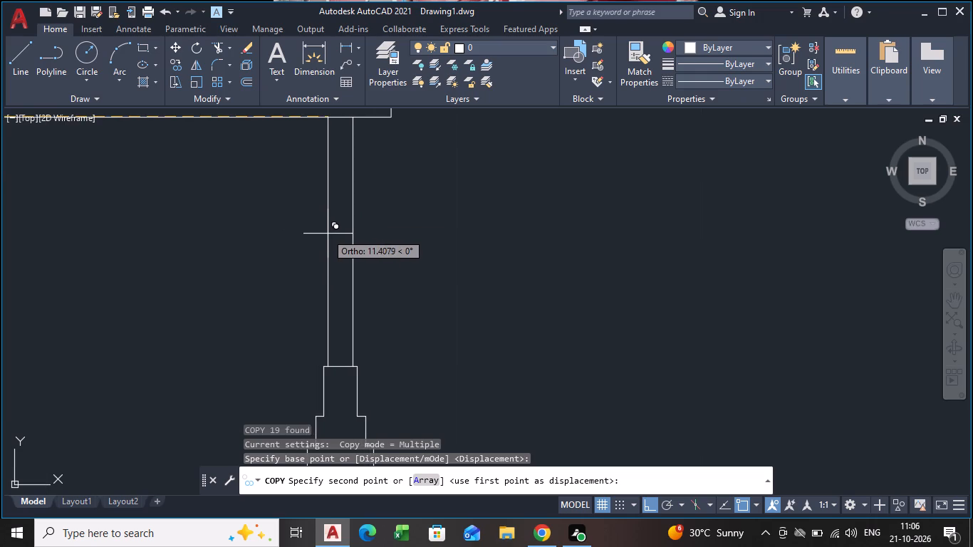
{"action": "left_click", "coordinate": [330, 234]}
Draw a line along the slab's underside from the top centre of the first wall to the top centre of the far-end wall.
{"action": "scroll", "coordinate": [172, 243], "scroll_direction": "down", "scroll_amount": 4}
{"action": "middle_click_drag", "start_coordinate": [172, 243], "coordinate": [466, 231]}
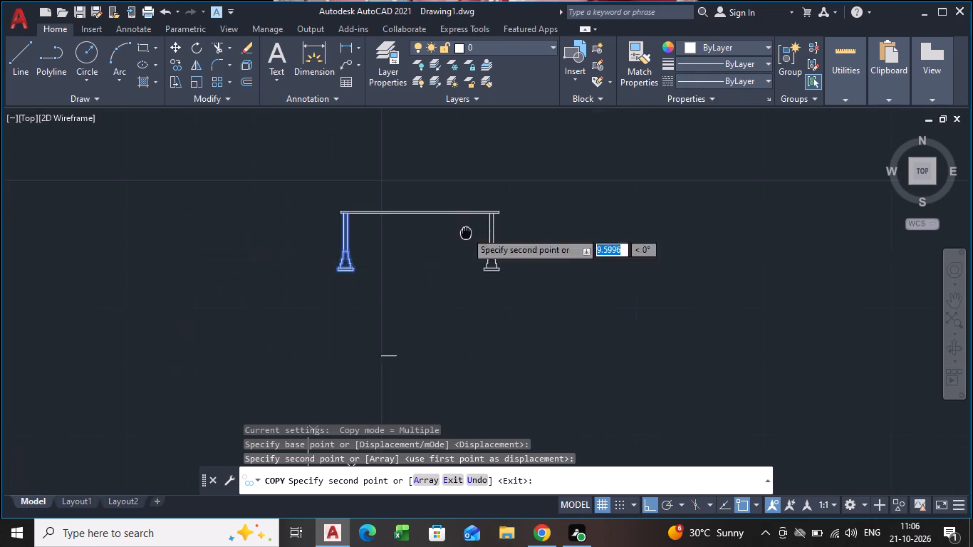
{"action": "scroll", "coordinate": [466, 231], "scroll_direction": "up", "scroll_amount": 1}
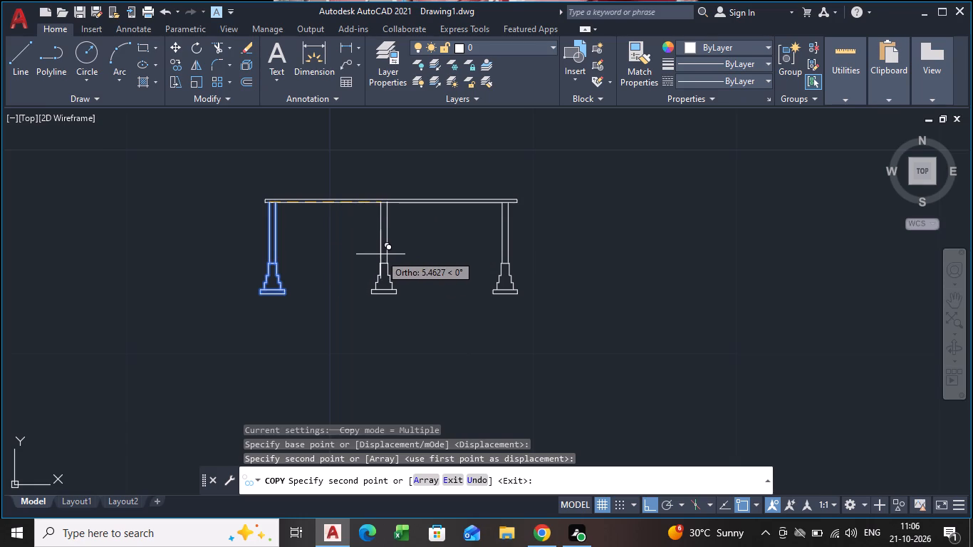
{"action": "key", "text": "Escape"}
{"action": "key", "text": "l"}
{"action": "key", "text": "Return"}
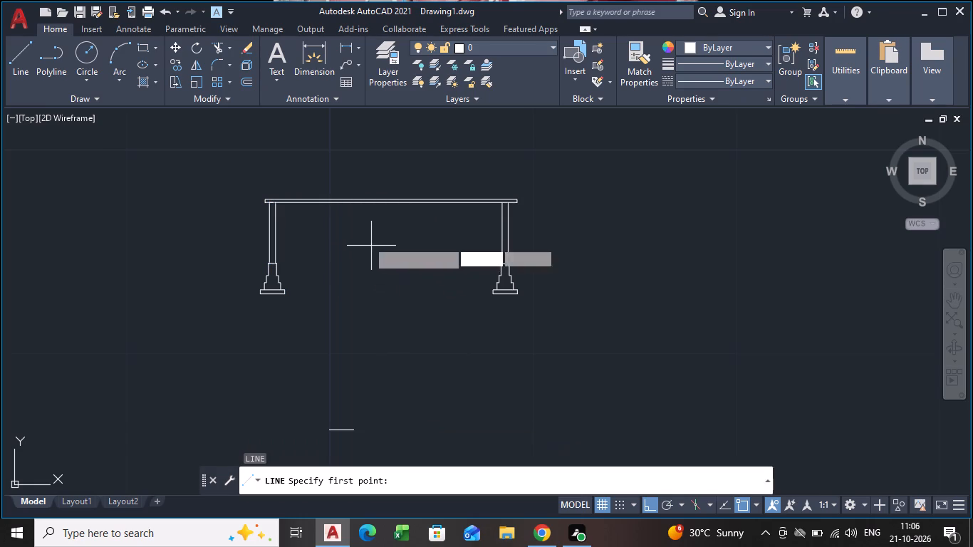
{"action": "scroll", "coordinate": [267, 187], "scroll_direction": "up", "scroll_amount": 3}
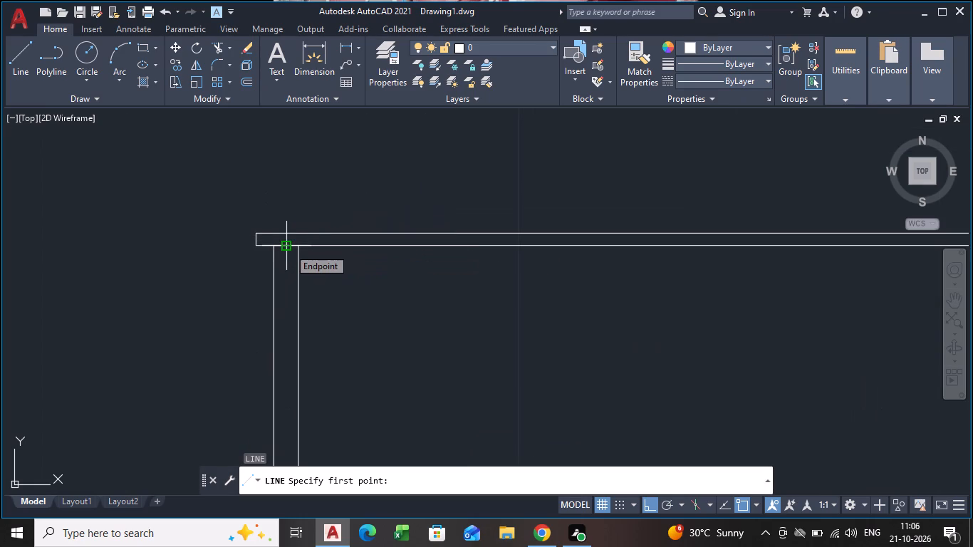
{"action": "left_click", "coordinate": [288, 248]}
{"action": "scroll", "coordinate": [457, 257], "scroll_direction": "down", "scroll_amount": 1}
{"action": "middle_click_drag", "start_coordinate": [454, 257], "coordinate": [448, 257]}
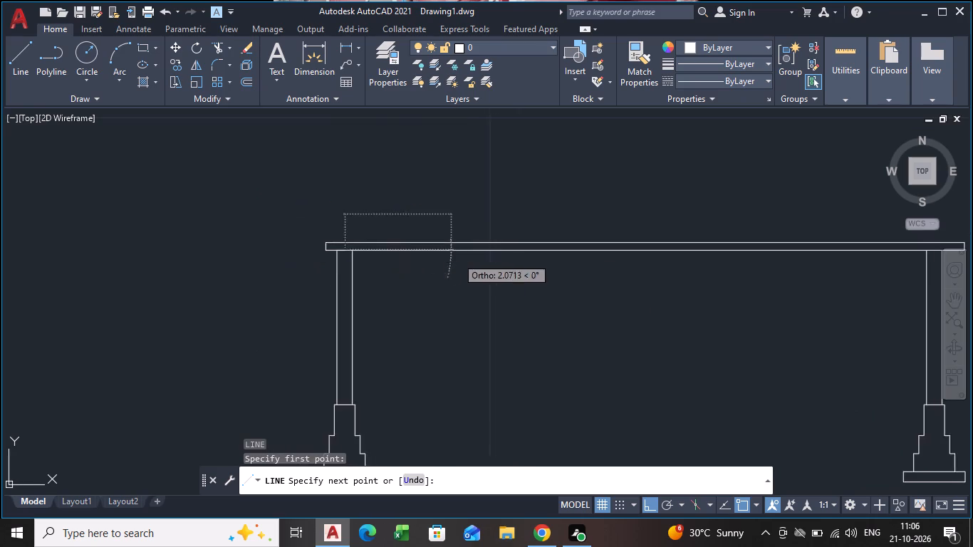
{"action": "middle_click_drag", "start_coordinate": [448, 257], "coordinate": [158, 204]}
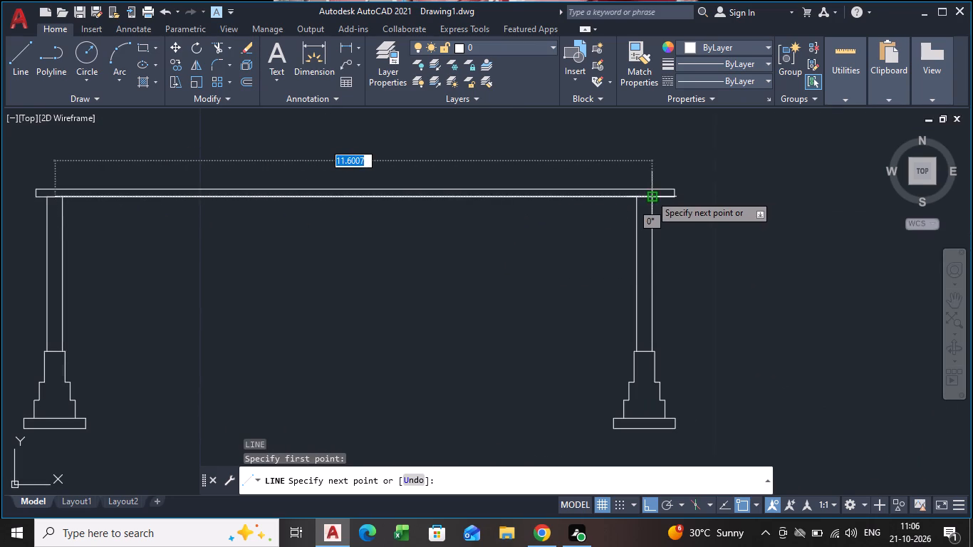
{"action": "left_click", "coordinate": [645, 201]}
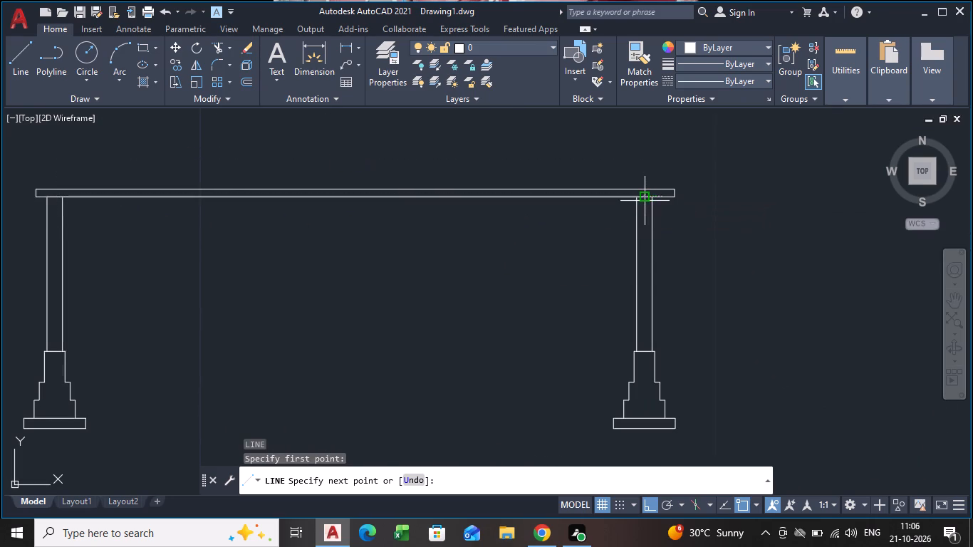
{"action": "key", "text": "space"}
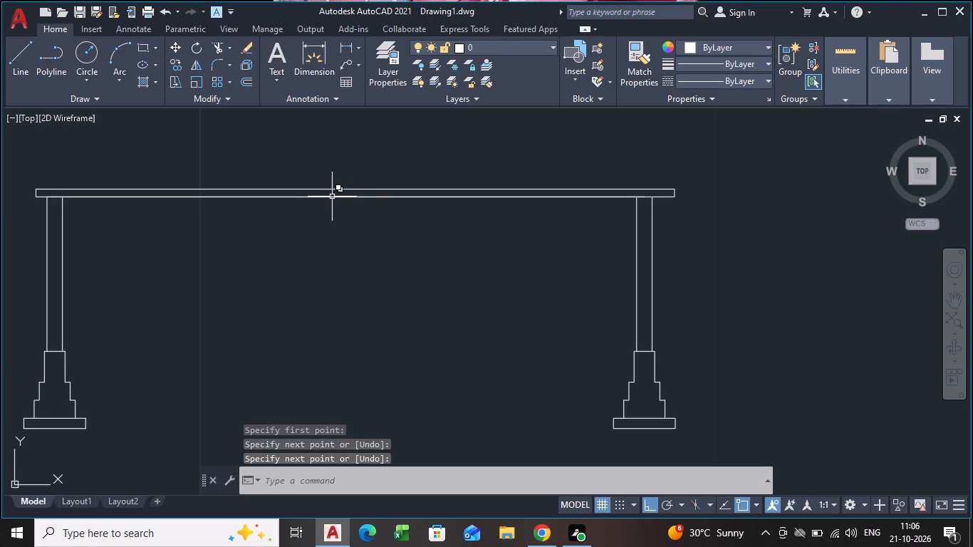
Draw a short vertical guide line down from the midpoint of the slab's underside, between the two end walls.
{"action": "key", "text": "l"}
{"action": "key", "text": "Return"}
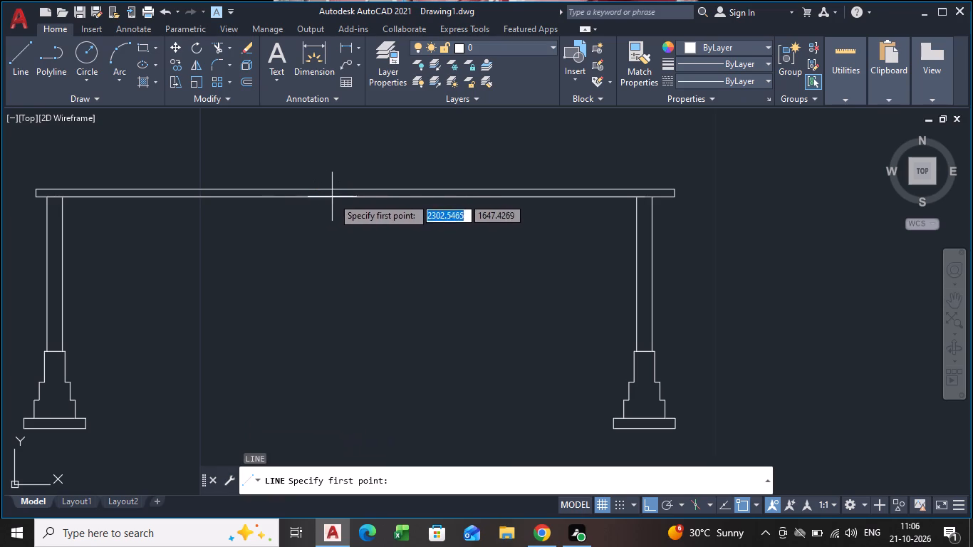
{"action": "left_click", "coordinate": [350, 195]}
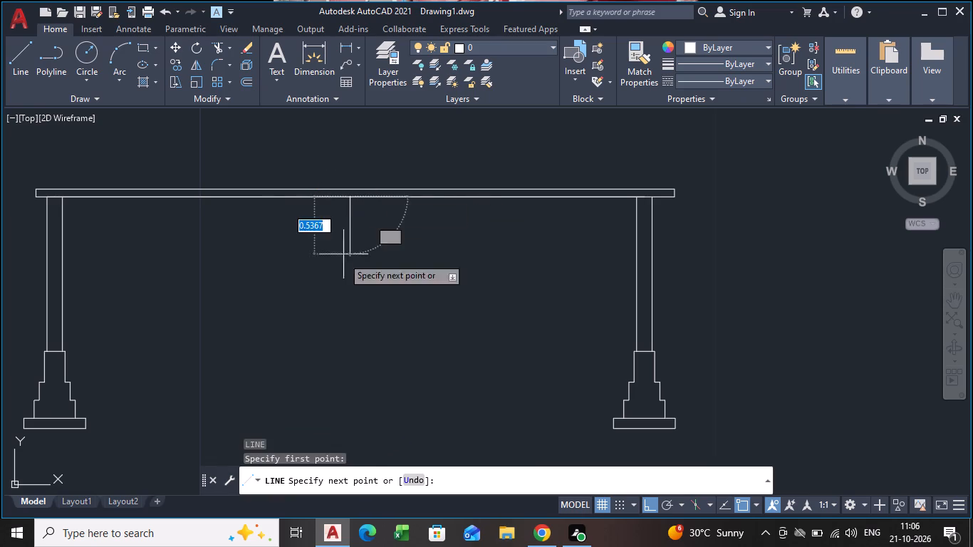
{"action": "left_click", "coordinate": [342, 264]}
{"action": "key", "text": "Escape"}
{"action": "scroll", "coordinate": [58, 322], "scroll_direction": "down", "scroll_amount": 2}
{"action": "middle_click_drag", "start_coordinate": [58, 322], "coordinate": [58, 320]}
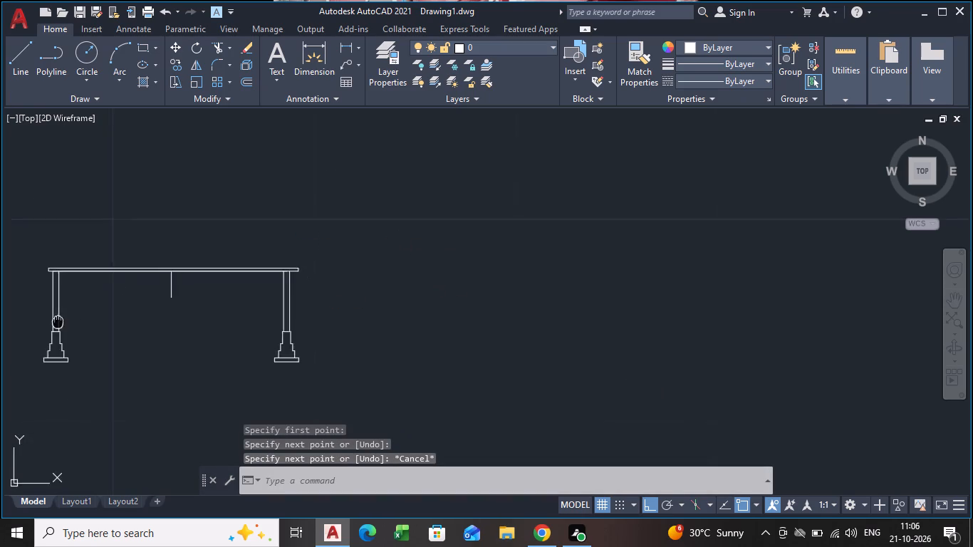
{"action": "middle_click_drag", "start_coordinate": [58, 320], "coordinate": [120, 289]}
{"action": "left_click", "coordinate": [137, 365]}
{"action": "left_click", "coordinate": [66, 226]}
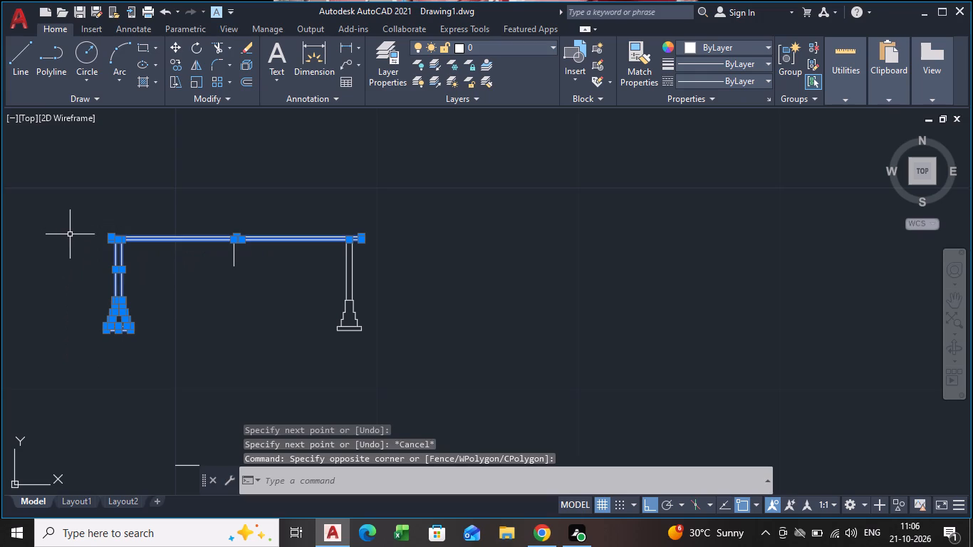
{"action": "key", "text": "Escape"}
Copy the first wall with its stepped footing from its top centre to the top of the vertical guide line at mid-slab.
{"action": "scroll", "coordinate": [160, 345], "scroll_direction": "up", "scroll_amount": 1}
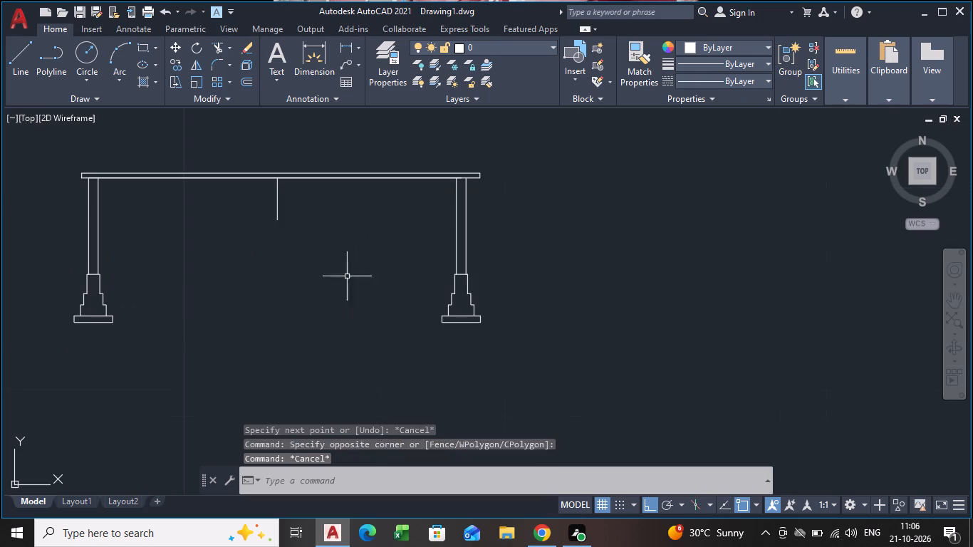
{"action": "left_click", "coordinate": [130, 337]}
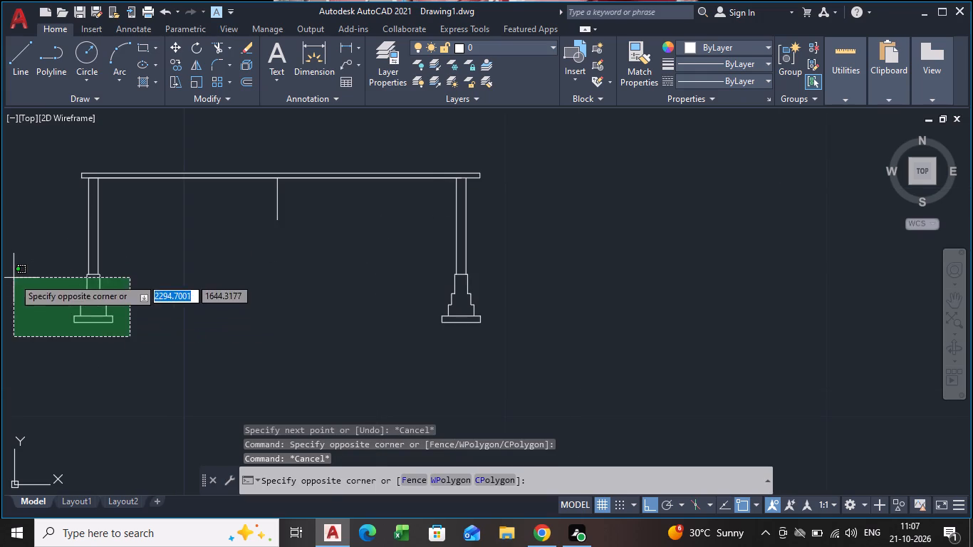
{"action": "left_click", "coordinate": [28, 247]}
{"action": "key", "text": "c"}
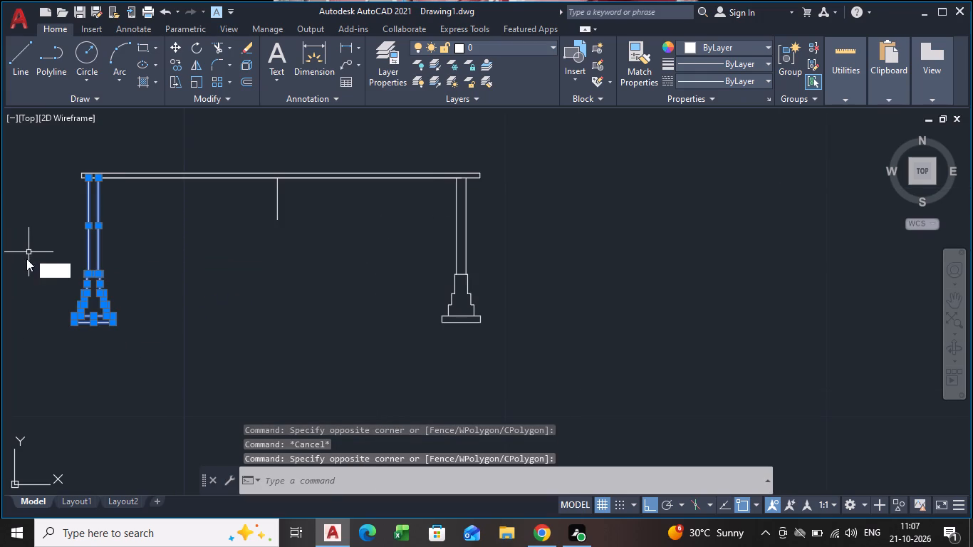
{"action": "key", "text": "o"}
{"action": "key", "text": "Return"}
{"action": "scroll", "coordinate": [98, 182], "scroll_direction": "up", "scroll_amount": 2}
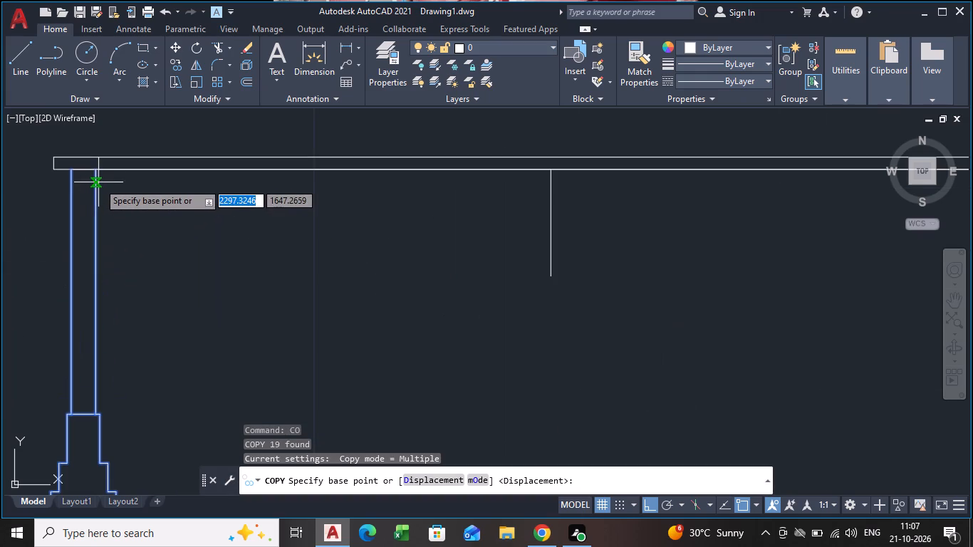
{"action": "left_click", "coordinate": [80, 170]}
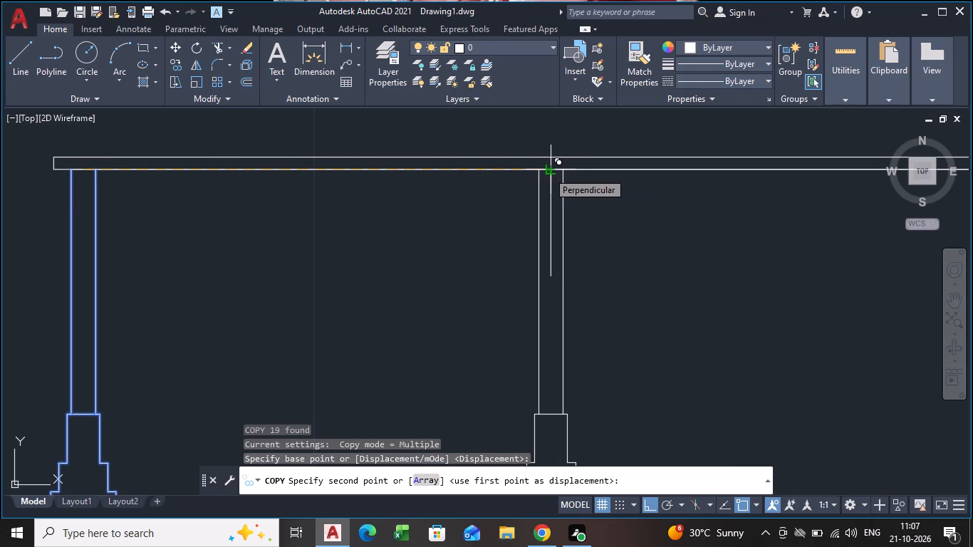
{"action": "left_click", "coordinate": [548, 172]}
{"action": "key", "text": "Escape"}
Delete the short vertical guide line inside the middle wall.
{"action": "scroll", "coordinate": [529, 207], "scroll_direction": "down", "scroll_amount": 3}
{"action": "scroll", "coordinate": [541, 231], "scroll_direction": "up", "scroll_amount": 2}
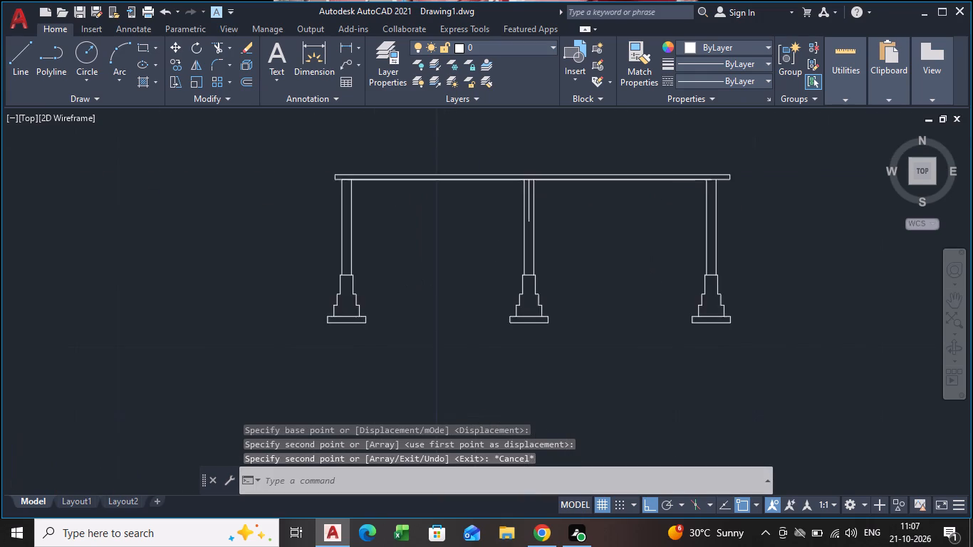
{"action": "left_click", "coordinate": [522, 199]}
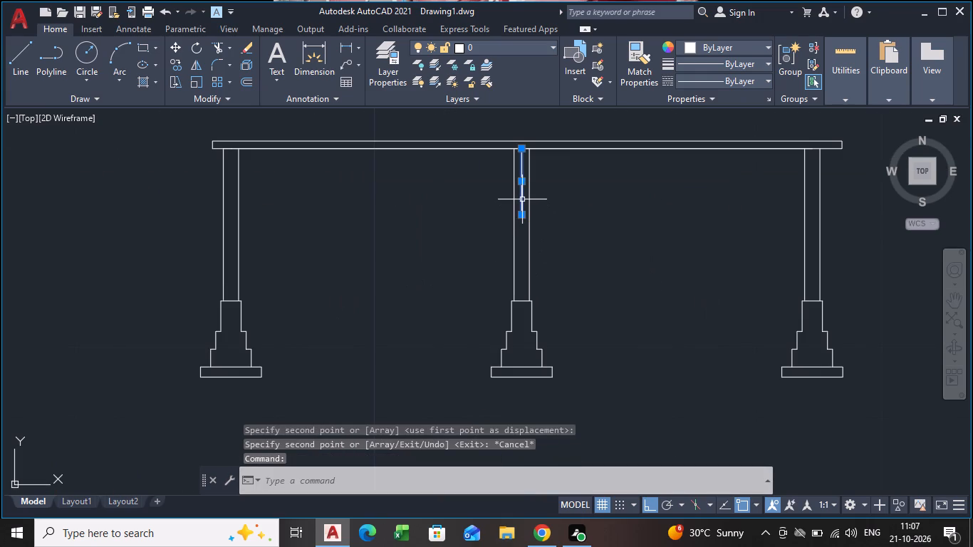
{"action": "key", "text": "Delete"}
Draw a horizontal line about 12.35 long from the first footing's upper inner step corner to beyond the far-end footing.
{"action": "scroll", "coordinate": [490, 236], "scroll_direction": "down", "scroll_amount": 2}
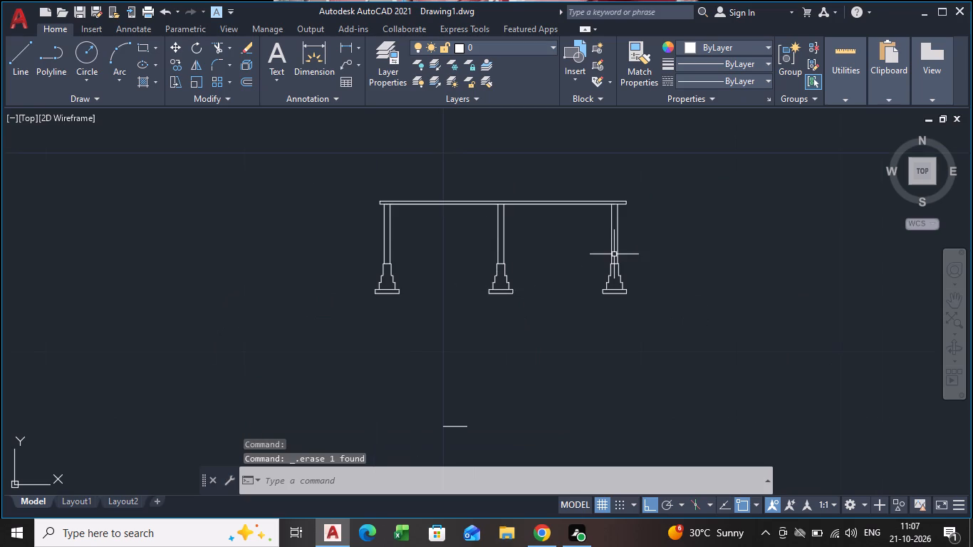
{"action": "scroll", "coordinate": [626, 251], "scroll_direction": "up", "scroll_amount": 2}
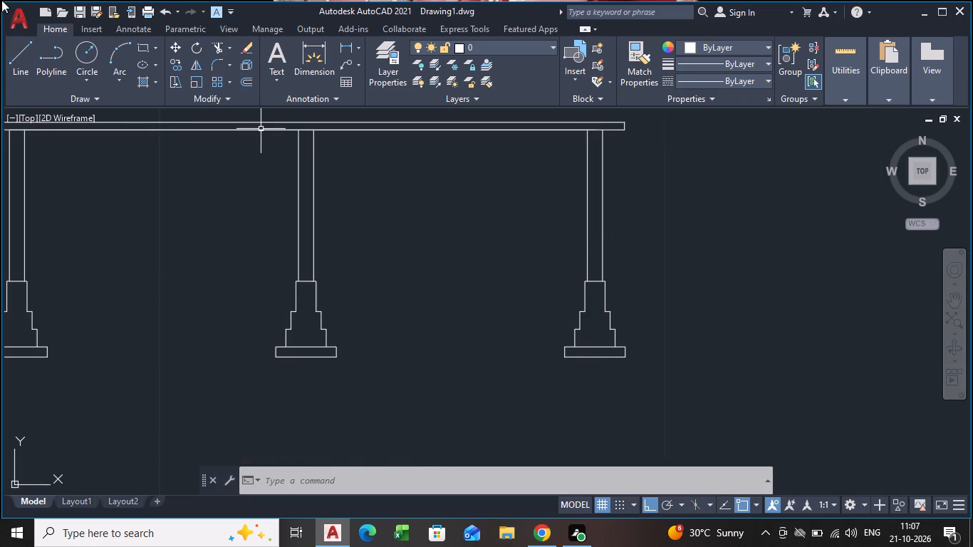
{"action": "scroll", "coordinate": [157, 305], "scroll_direction": "down", "scroll_amount": 2}
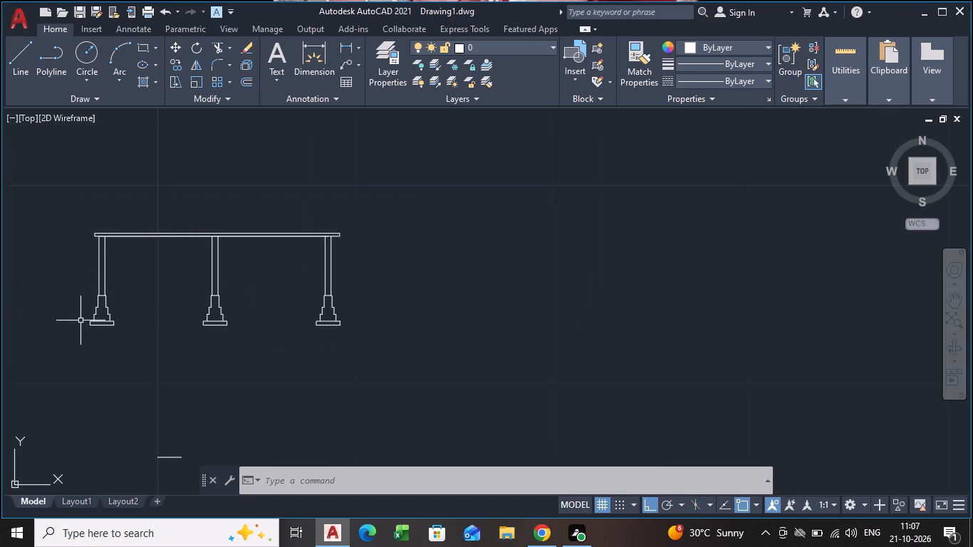
{"action": "scroll", "coordinate": [85, 305], "scroll_direction": "up", "scroll_amount": 2}
{"action": "key", "text": "l"}
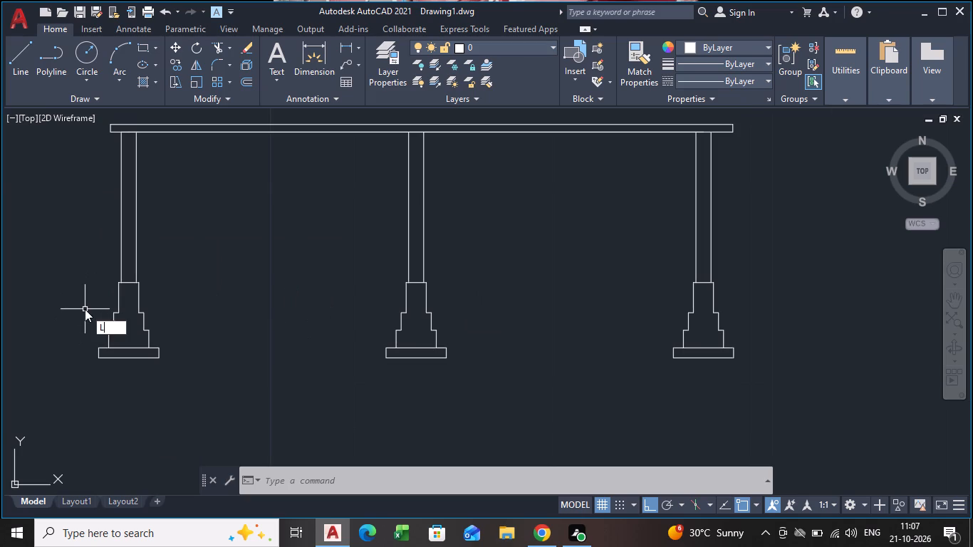
{"action": "key", "text": "Return"}
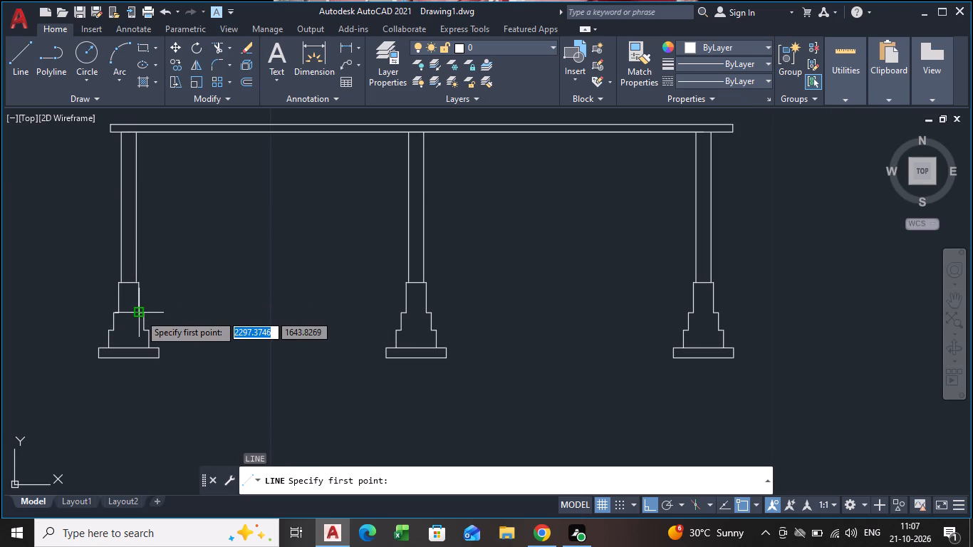
{"action": "scroll", "coordinate": [140, 314], "scroll_direction": "up", "scroll_amount": 3}
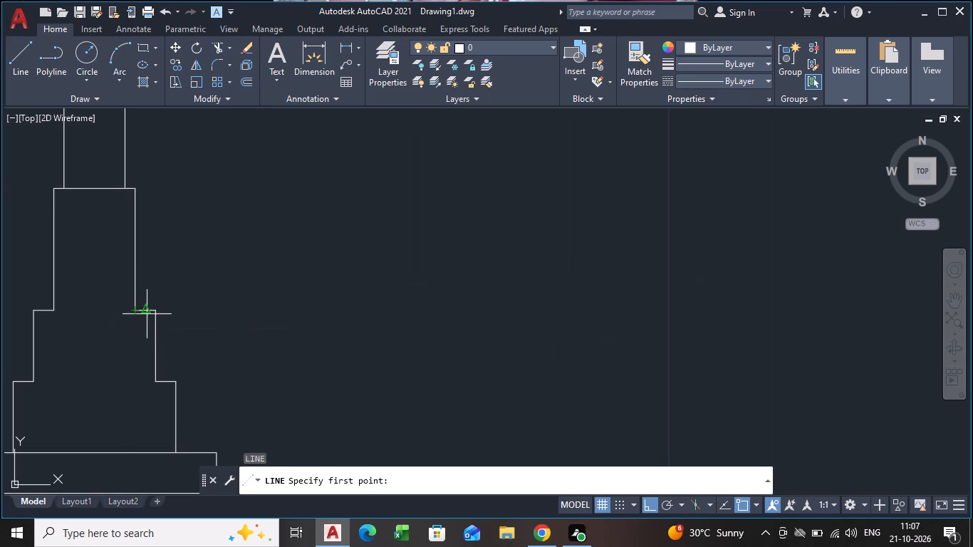
{"action": "left_click", "coordinate": [154, 313]}
{"action": "scroll", "coordinate": [347, 312], "scroll_direction": "down", "scroll_amount": 1}
{"action": "middle_click_drag", "start_coordinate": [347, 312], "coordinate": [187, 281]}
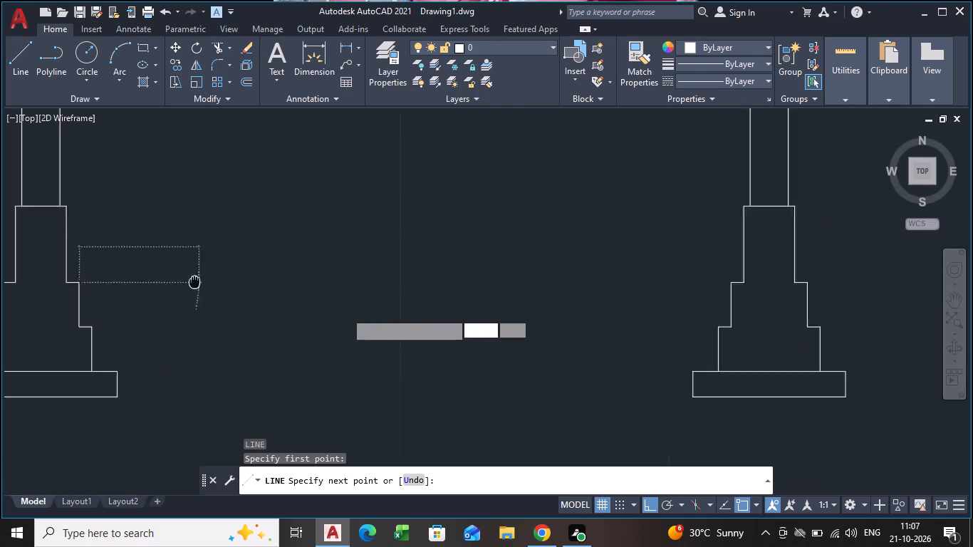
{"action": "middle_click_drag", "start_coordinate": [187, 281], "coordinate": [69, 256]}
{"action": "scroll", "coordinate": [116, 248], "scroll_direction": "down", "scroll_amount": 3}
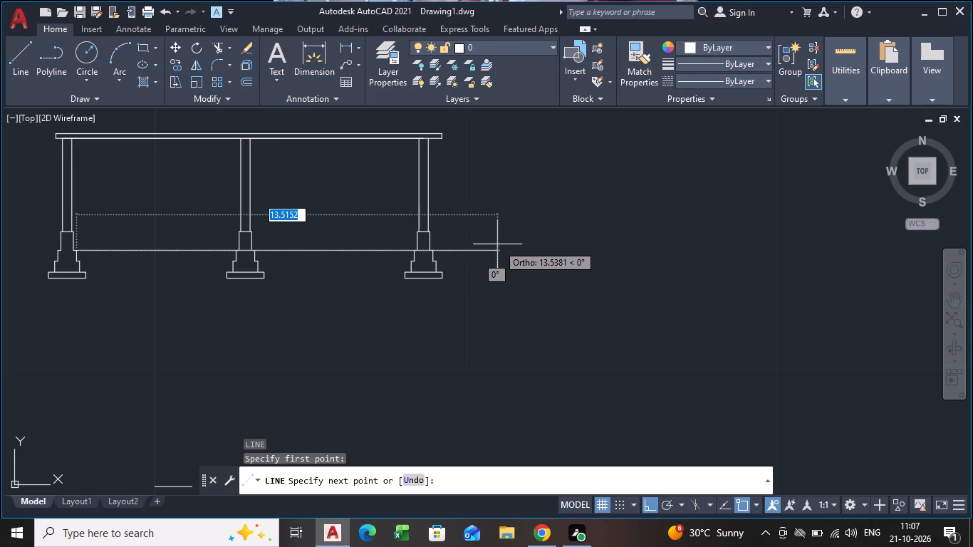
{"action": "left_click", "coordinate": [461, 249]}
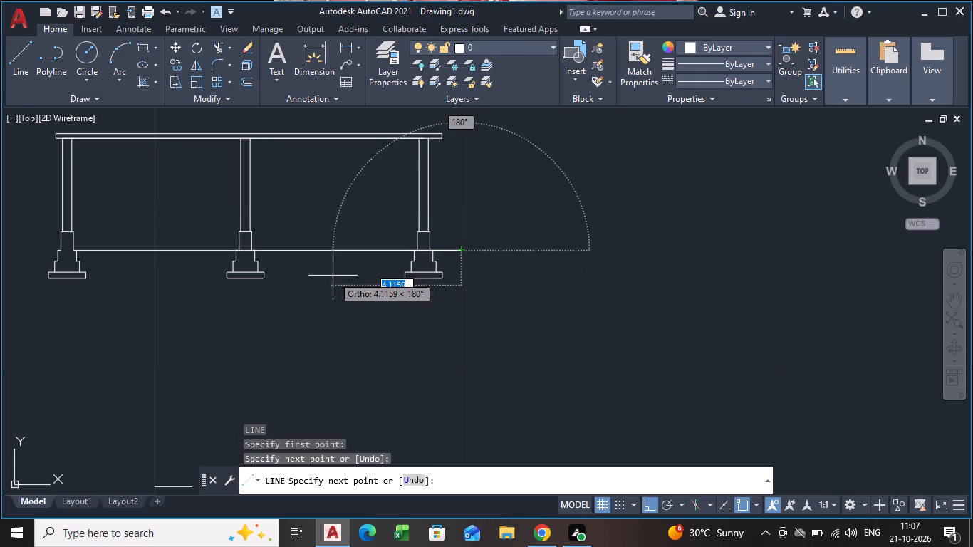
{"action": "key", "text": "Escape"}
Draw a short horizontal line outward from the first footing's upper outer step corner, level with the long line across the footings.
{"action": "middle_click_drag", "start_coordinate": [28, 263], "coordinate": [141, 269]}
{"action": "scroll", "coordinate": [147, 265], "scroll_direction": "up", "scroll_amount": 3}
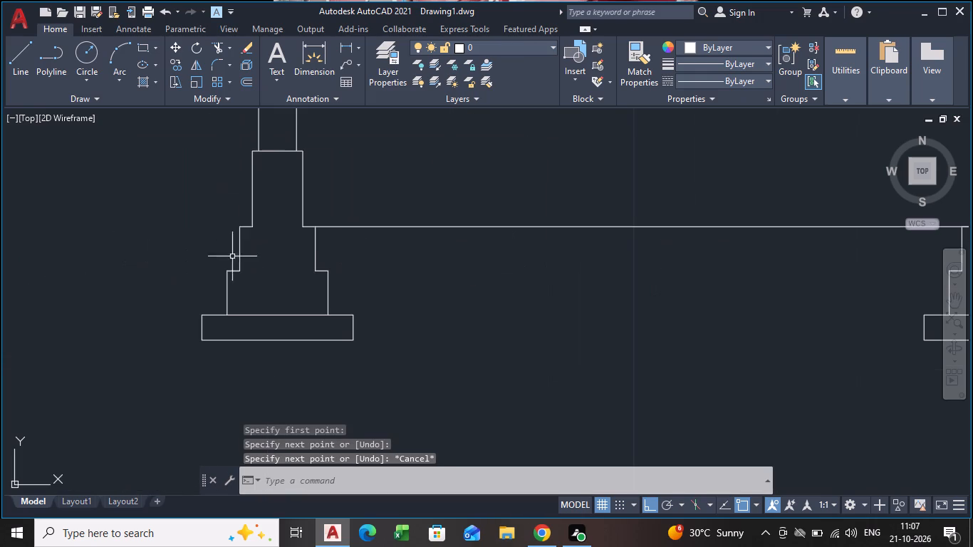
{"action": "key", "text": "l"}
{"action": "key", "text": "Return"}
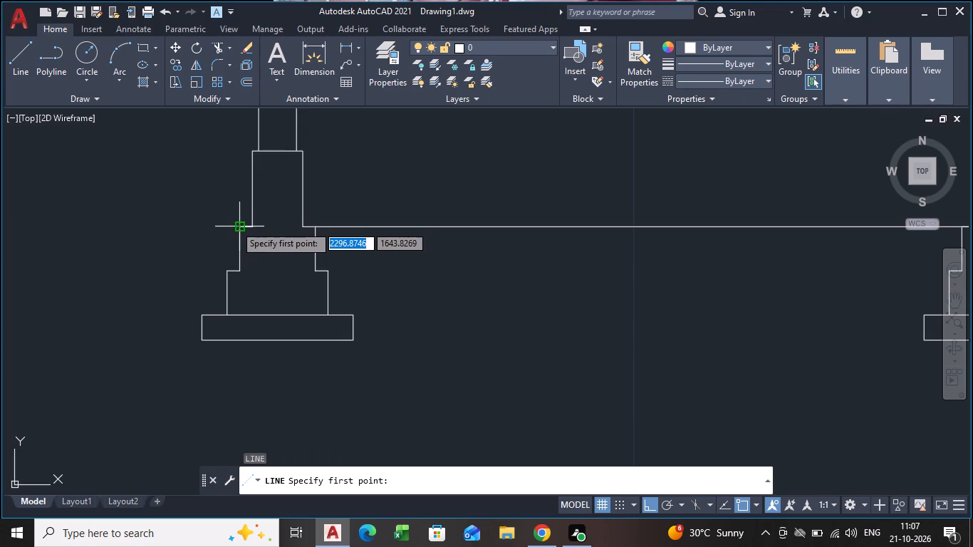
{"action": "left_click", "coordinate": [235, 225]}
{"action": "left_click", "coordinate": [173, 223]}
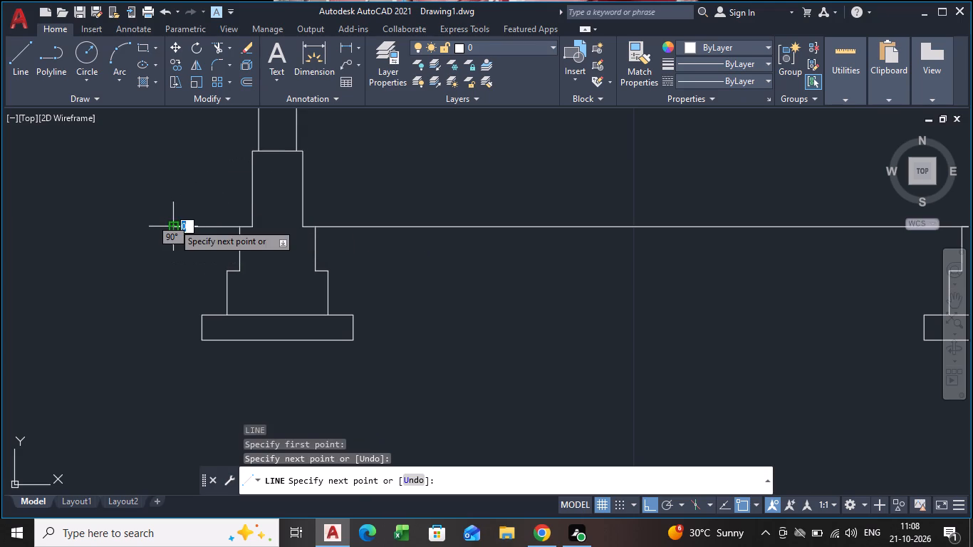
{"action": "key", "text": "Escape"}
Trim away the part of the long horizontal line that passes through the middle footing.
{"action": "scroll", "coordinate": [467, 260], "scroll_direction": "down", "scroll_amount": 4}
{"action": "middle_click_drag", "start_coordinate": [344, 259], "coordinate": [147, 259]}
{"action": "scroll", "coordinate": [234, 267], "scroll_direction": "up", "scroll_amount": 1}
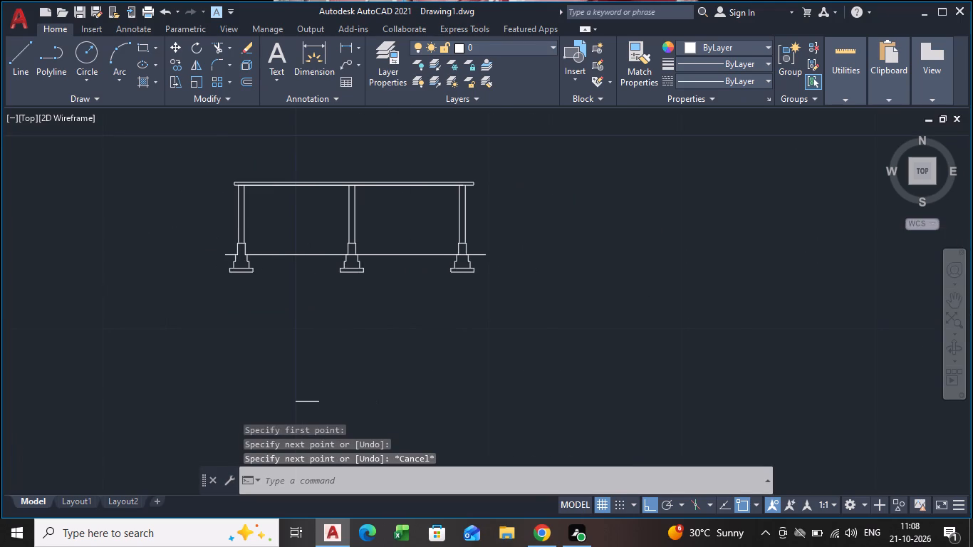
{"action": "scroll", "coordinate": [234, 267], "scroll_direction": "up", "scroll_amount": 1}
{"action": "type", "text": "TR"}
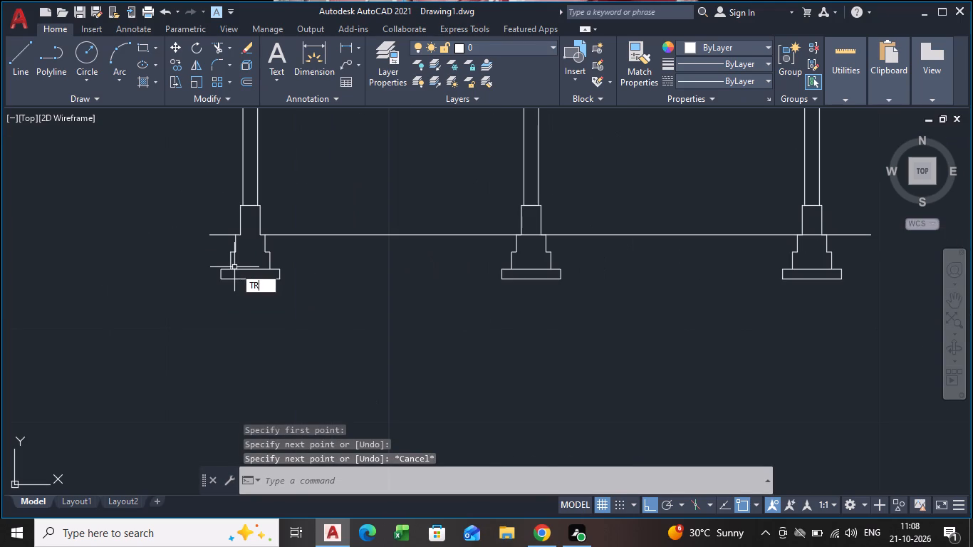
{"action": "key", "text": "Return"}
{"action": "key", "text": "Return"}
{"action": "scroll", "coordinate": [518, 225], "scroll_direction": "up", "scroll_amount": 3}
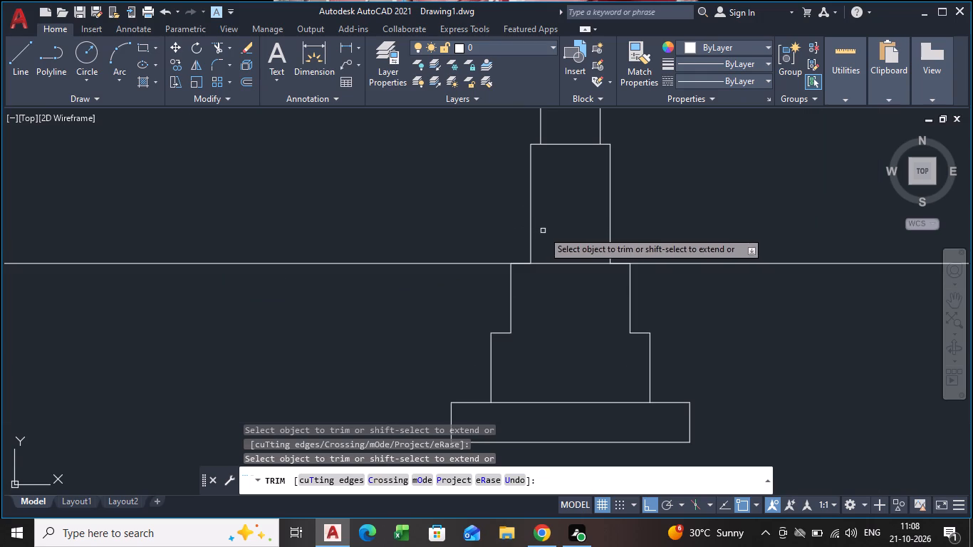
{"action": "left_click_drag", "start_coordinate": [555, 231], "coordinate": [557, 321]}
Trim away the part of the long horizontal line that passes through the far-end footing.
{"action": "scroll", "coordinate": [553, 312], "scroll_direction": "down", "scroll_amount": 3}
{"action": "scroll", "coordinate": [638, 304], "scroll_direction": "down", "scroll_amount": 2}
{"action": "middle_click_drag", "start_coordinate": [638, 304], "coordinate": [308, 296]}
{"action": "scroll", "coordinate": [342, 301], "scroll_direction": "up", "scroll_amount": 4}
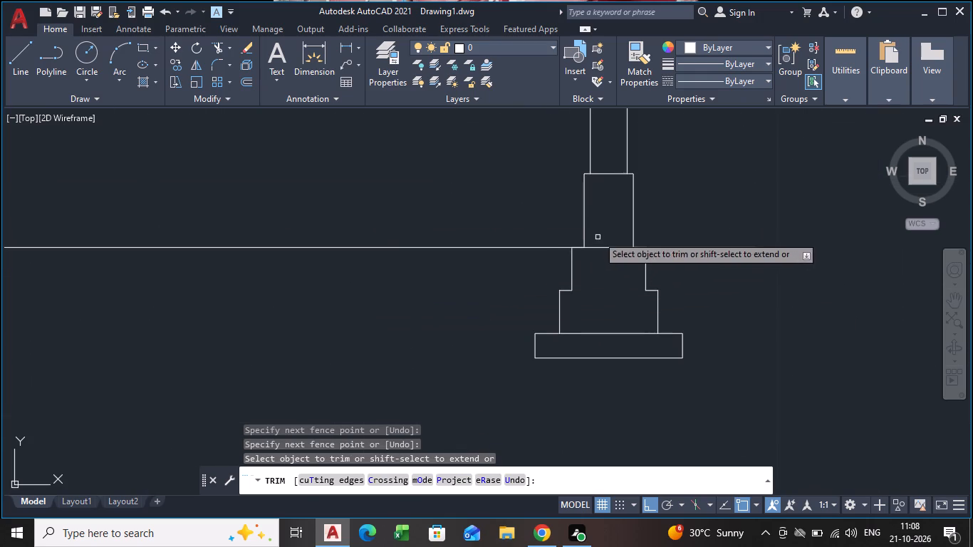
{"action": "left_click_drag", "start_coordinate": [604, 226], "coordinate": [605, 282]}
{"action": "scroll", "coordinate": [313, 245], "scroll_direction": "down", "scroll_amount": 3}
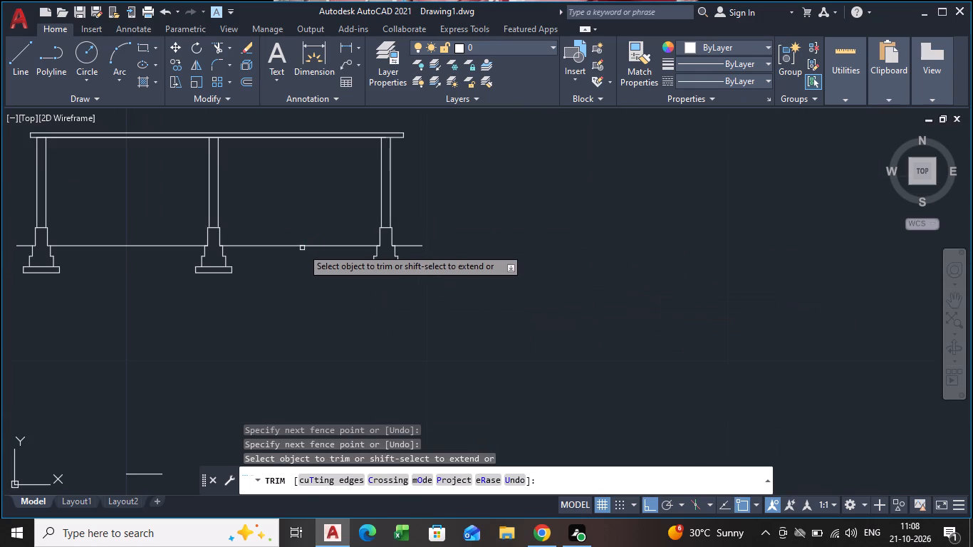
{"action": "key", "text": "Escape"}
Draw a line 0.10 down from the first footing's top outer corner, continuing horizontally to the far-end footing's outer face.
{"action": "middle_click_drag", "start_coordinate": [209, 254], "coordinate": [299, 271]}
{"action": "scroll", "coordinate": [214, 262], "scroll_direction": "up", "scroll_amount": 1}
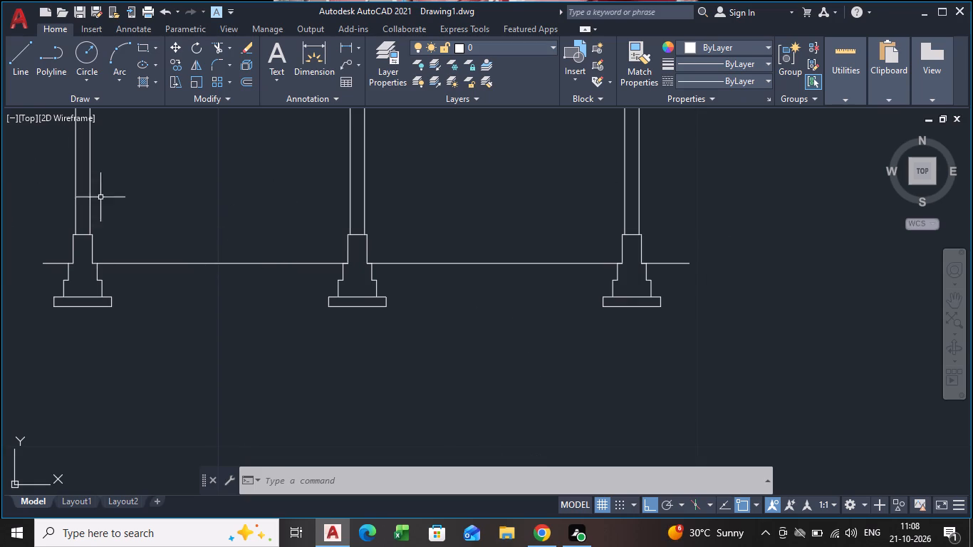
{"action": "key", "text": "l"}
{"action": "key", "text": "Return"}
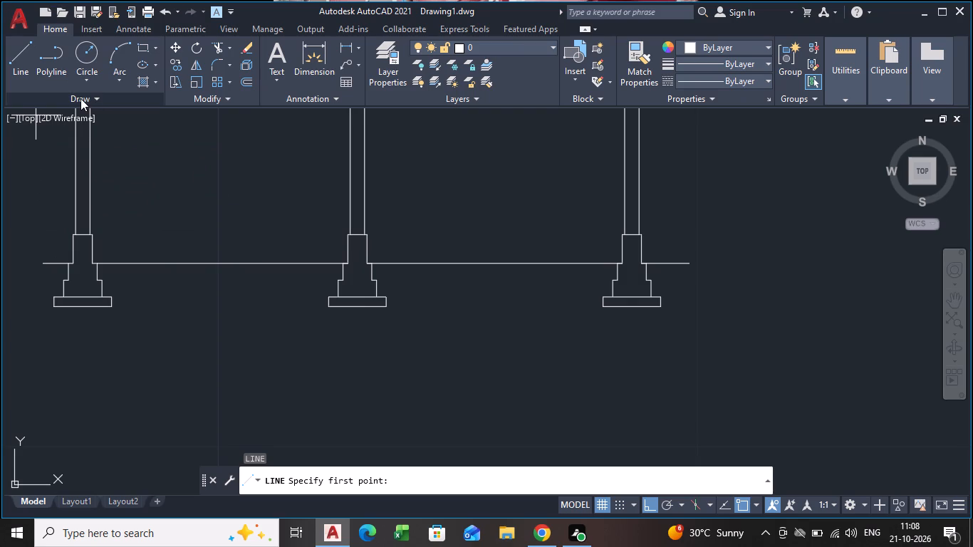
{"action": "scroll", "coordinate": [49, 248], "scroll_direction": "up", "scroll_amount": 4}
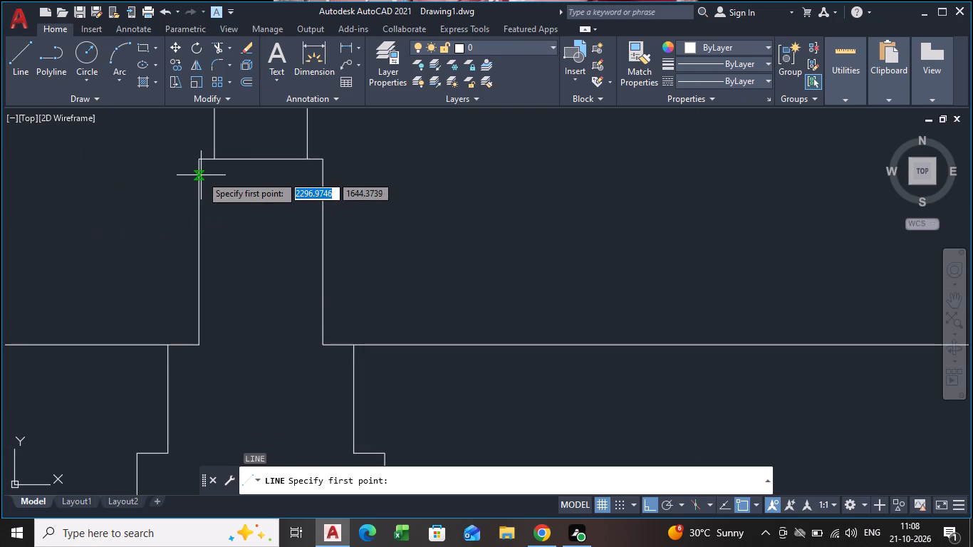
{"action": "left_click", "coordinate": [198, 163]}
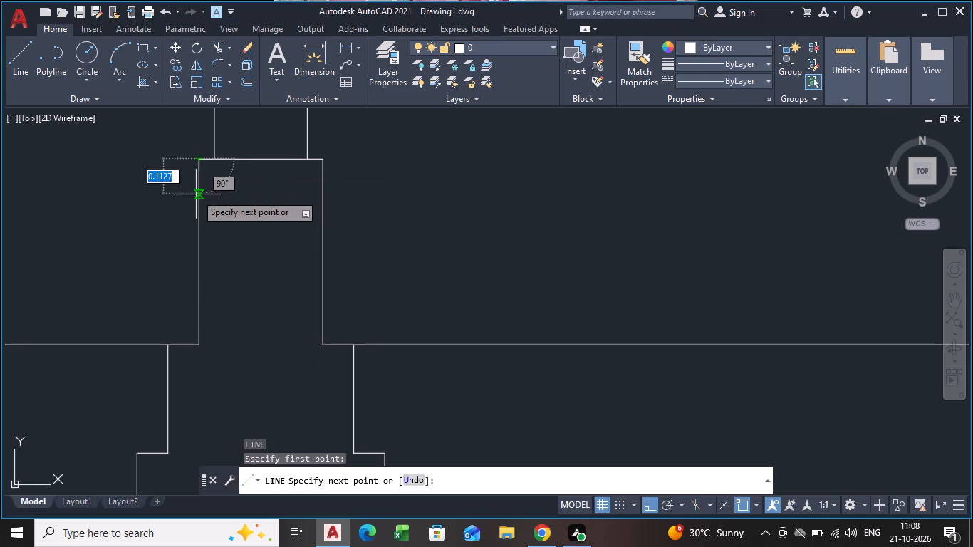
{"action": "type", "text": "0.10"}
{"action": "key", "text": "Return"}
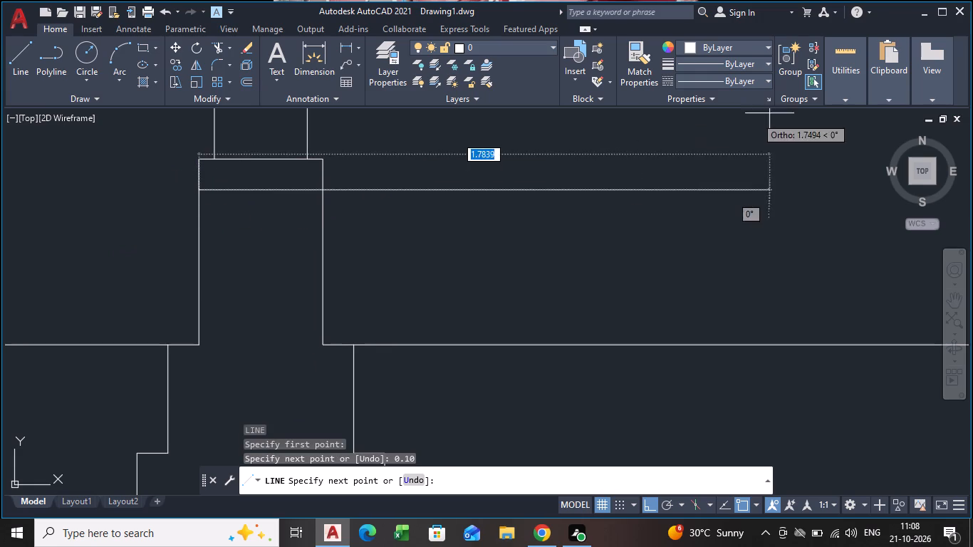
{"action": "scroll", "coordinate": [768, 187], "scroll_direction": "down", "scroll_amount": 2}
{"action": "middle_click_drag", "start_coordinate": [731, 217], "coordinate": [408, 218]}
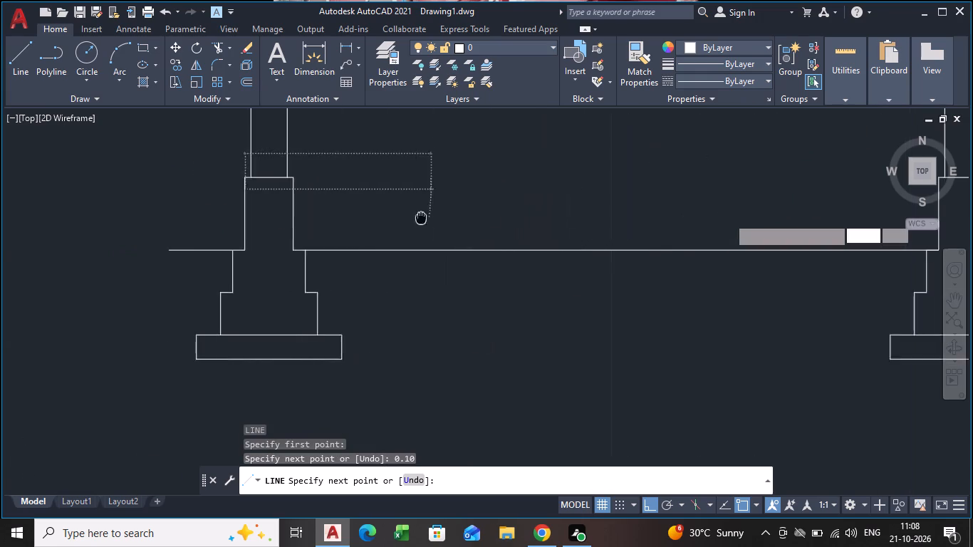
{"action": "middle_click_drag", "start_coordinate": [408, 218], "coordinate": [82, 218]}
{"action": "scroll", "coordinate": [366, 179], "scroll_direction": "down", "scroll_amount": 3}
{"action": "middle_click_drag", "start_coordinate": [478, 181], "coordinate": [308, 216]}
{"action": "scroll", "coordinate": [308, 216], "scroll_direction": "down", "scroll_amount": 1}
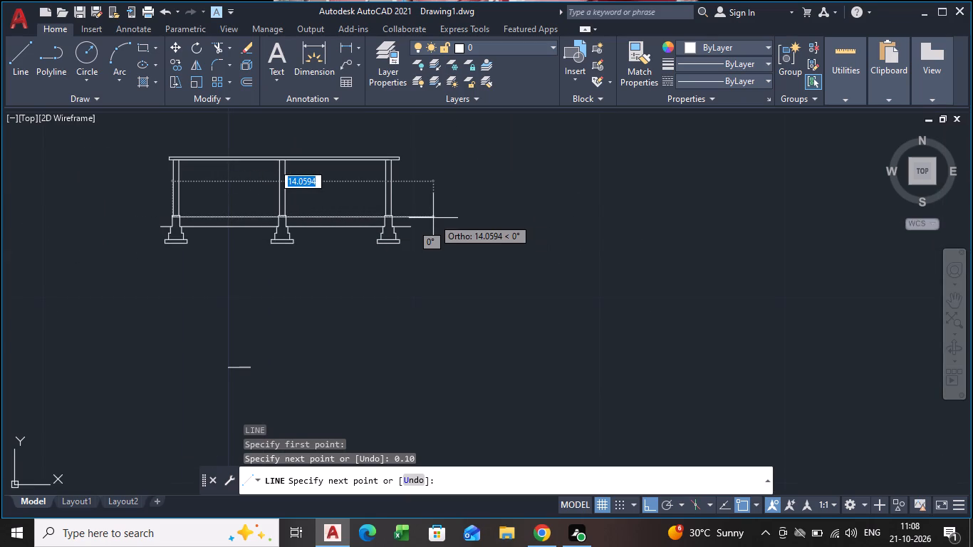
{"action": "scroll", "coordinate": [338, 220], "scroll_direction": "up", "scroll_amount": 4}
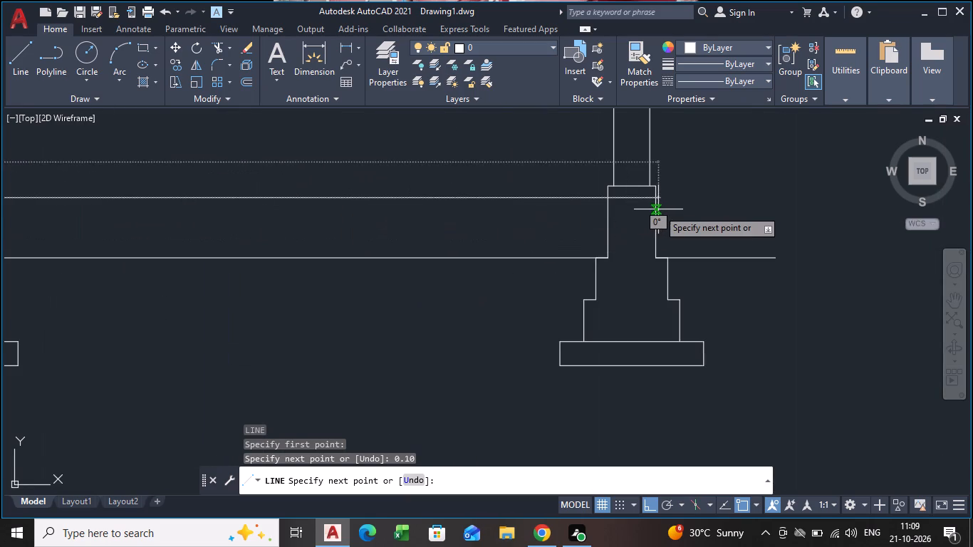
{"action": "left_click", "coordinate": [655, 202]}
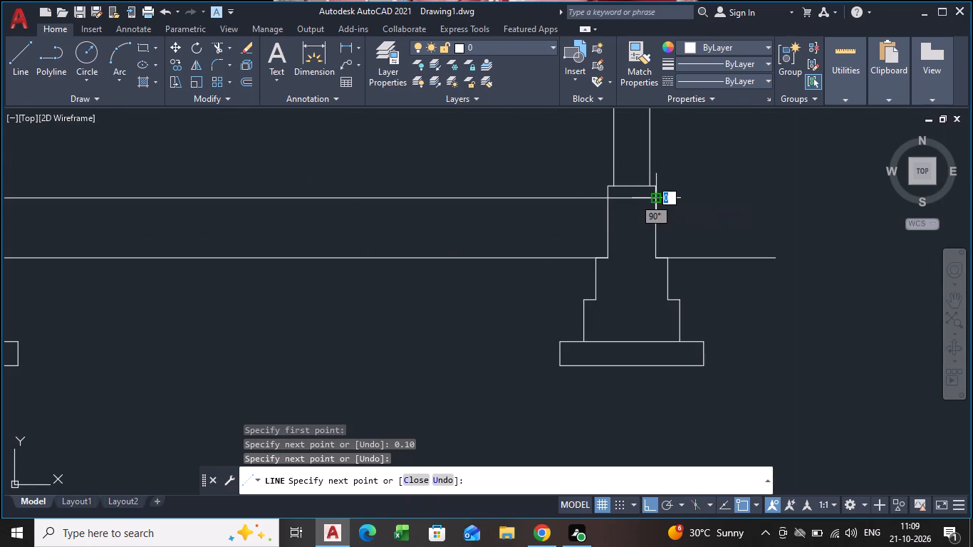
{"action": "key", "text": "Escape"}
Draw a horizontal line from the first footing's top inner corner to the far-end footing's top inner corner.
{"action": "scroll", "coordinate": [442, 215], "scroll_direction": "down", "scroll_amount": 3}
{"action": "key", "text": "l"}
{"action": "key", "text": "Return"}
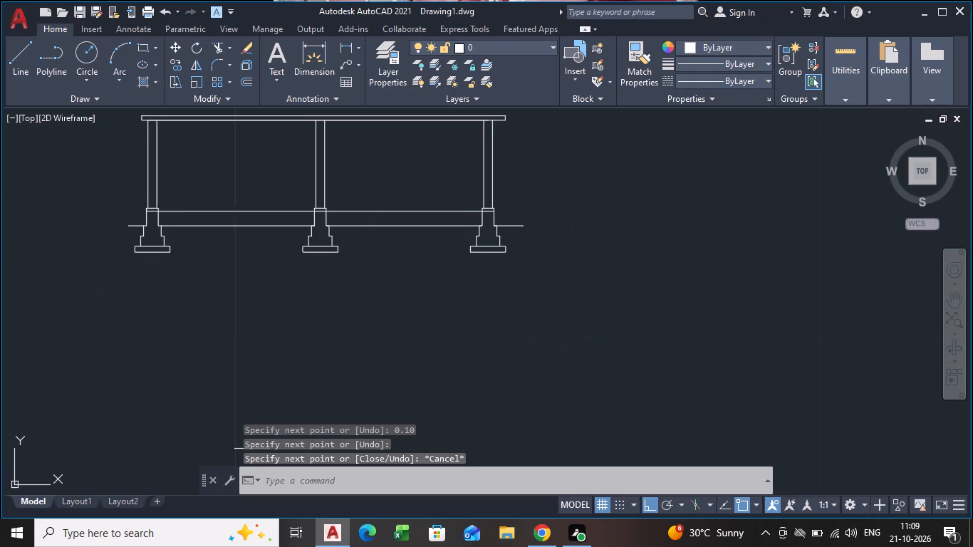
{"action": "scroll", "coordinate": [166, 178], "scroll_direction": "up", "scroll_amount": 3}
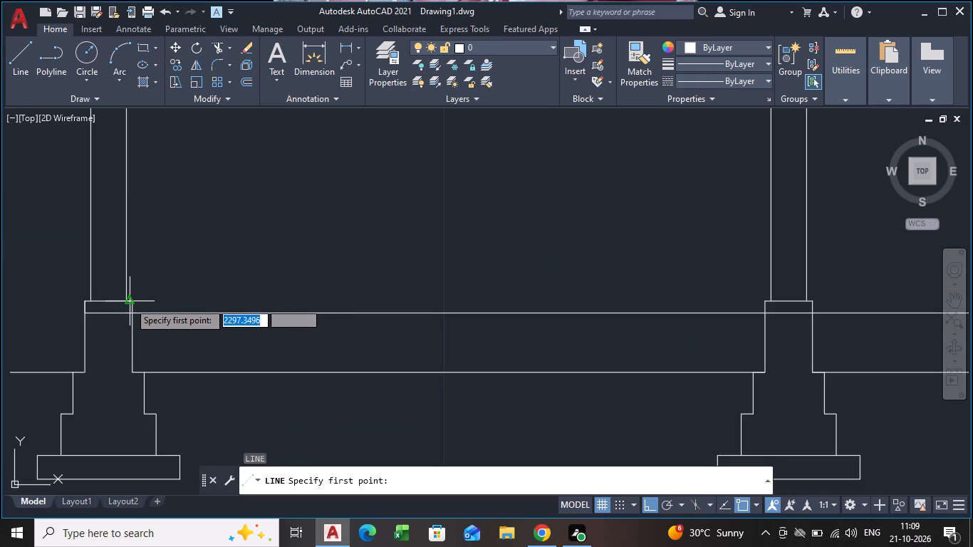
{"action": "left_click", "coordinate": [132, 302]}
{"action": "scroll", "coordinate": [408, 306], "scroll_direction": "down", "scroll_amount": 1}
{"action": "middle_click_drag", "start_coordinate": [407, 306], "coordinate": [46, 306]}
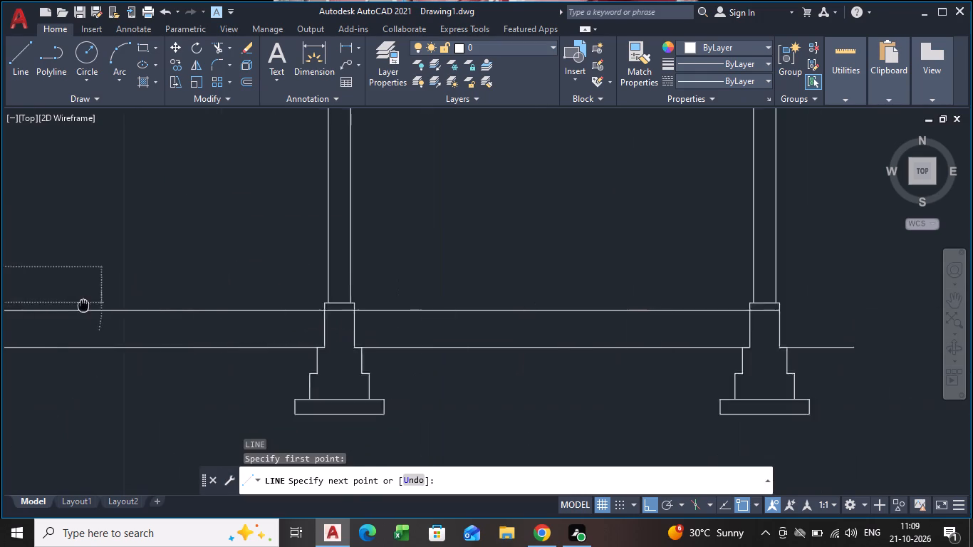
{"action": "middle_click_drag", "start_coordinate": [46, 306], "coordinate": [0, 306]}
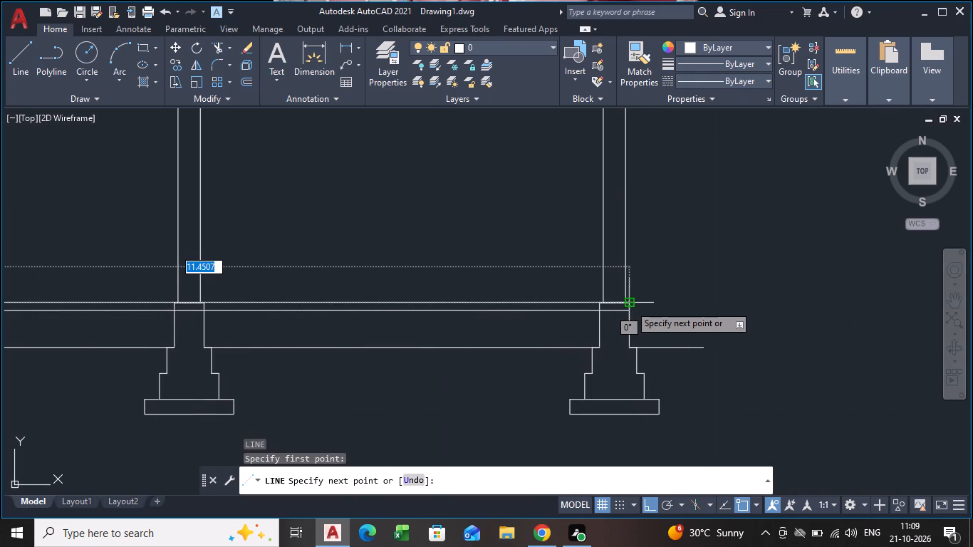
{"action": "scroll", "coordinate": [597, 305], "scroll_direction": "up", "scroll_amount": 4}
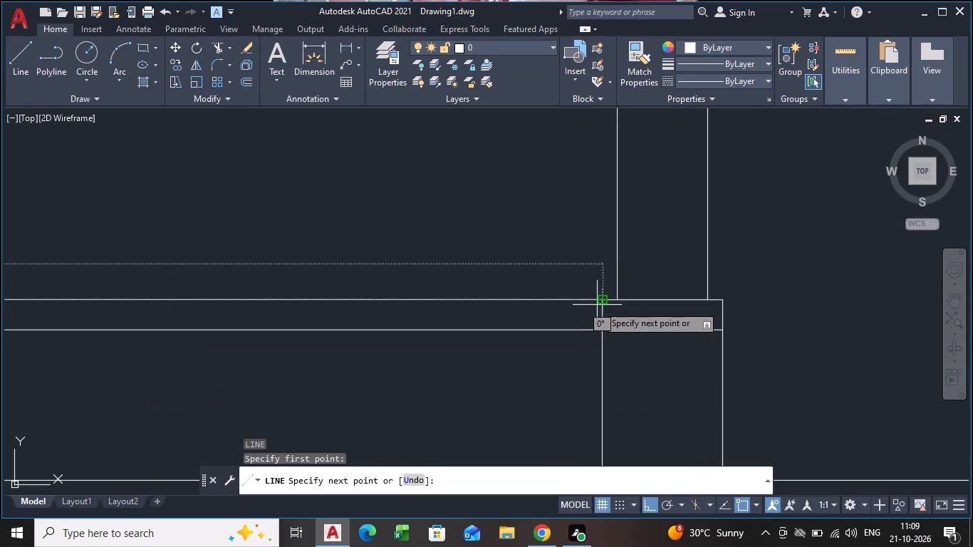
{"action": "left_click", "coordinate": [603, 302]}
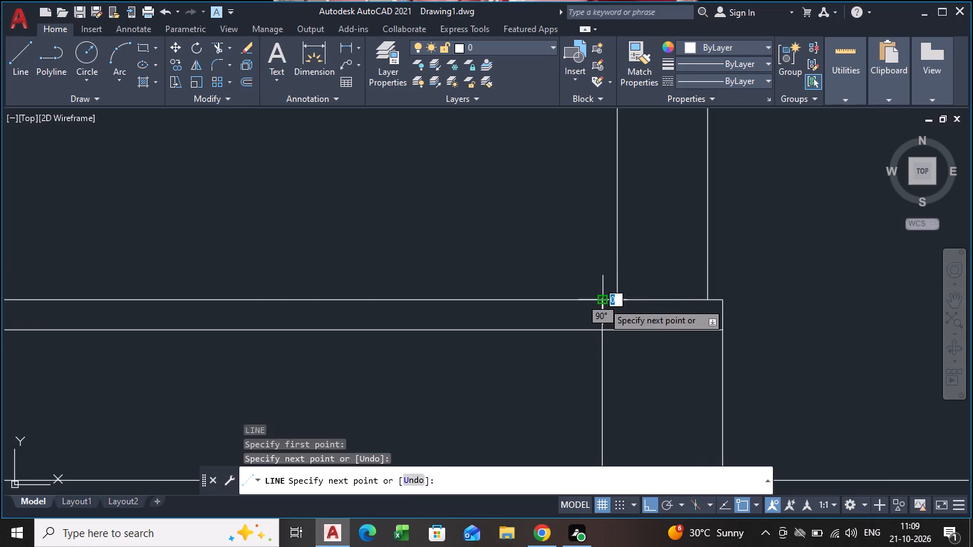
{"action": "key", "text": "Escape"}
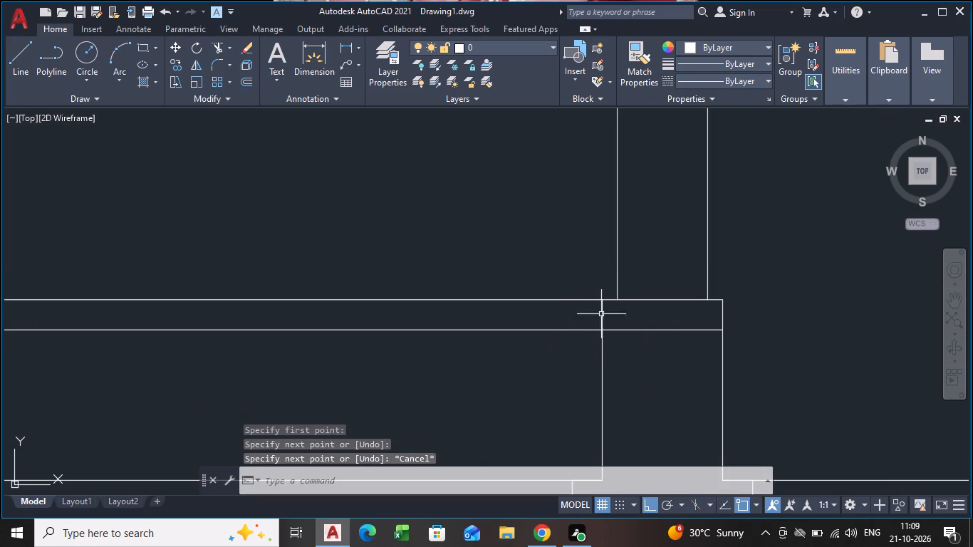
{"action": "left_click", "coordinate": [650, 318]}
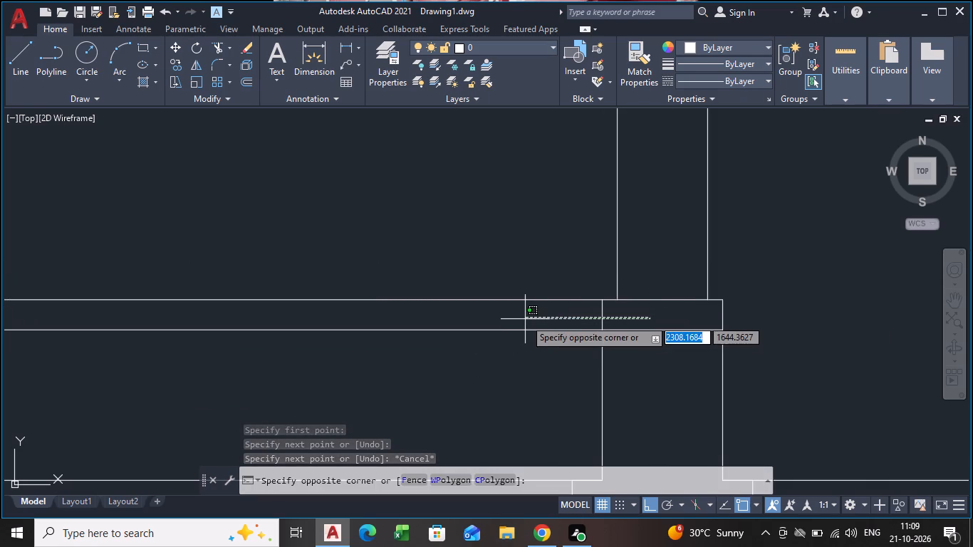
{"action": "key", "text": "Escape"}
Draw a horizontal line about 5.33 long between the first and middle footings' facing sides, slightly below the two floor lines.
{"action": "scroll", "coordinate": [525, 319], "scroll_direction": "down", "scroll_amount": 2}
{"action": "scroll", "coordinate": [464, 319], "scroll_direction": "down", "scroll_amount": 1}
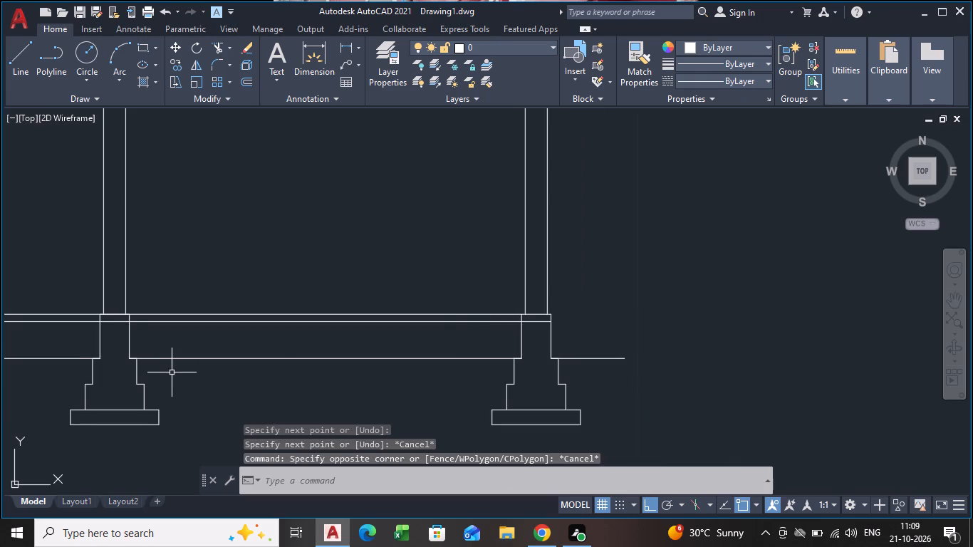
{"action": "middle_click_drag", "start_coordinate": [155, 371], "coordinate": [589, 345]}
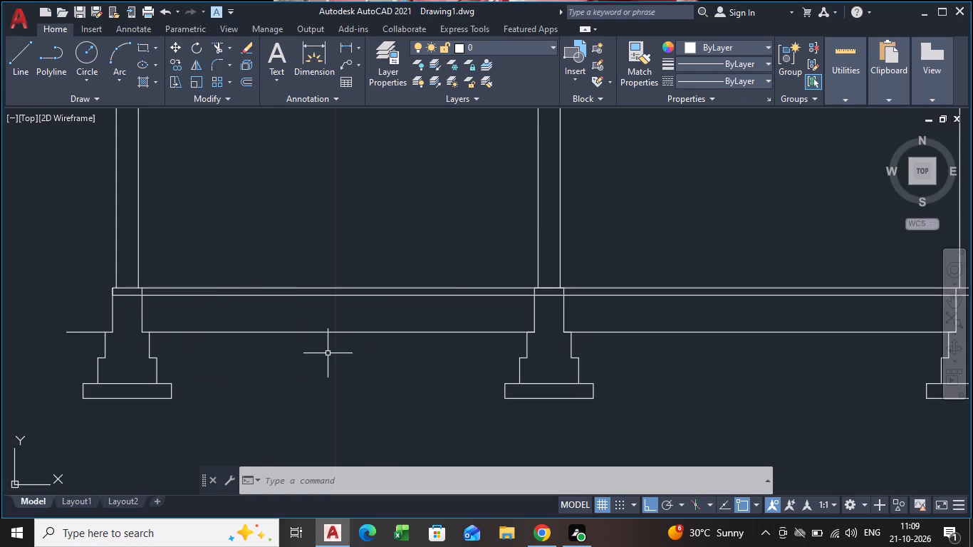
{"action": "key", "text": "l"}
{"action": "key", "text": "Return"}
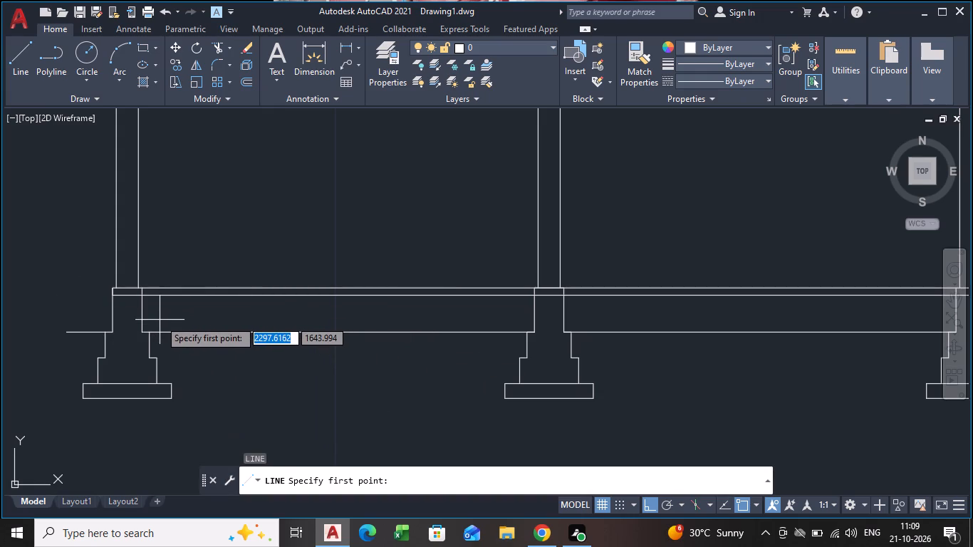
{"action": "scroll", "coordinate": [160, 320], "scroll_direction": "up", "scroll_amount": 1}
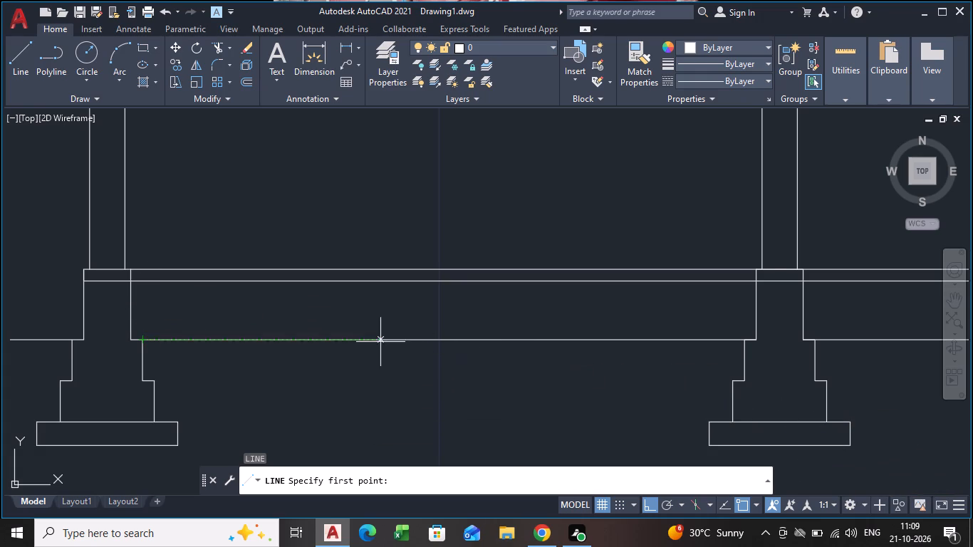
{"action": "scroll", "coordinate": [134, 287], "scroll_direction": "up", "scroll_amount": 1}
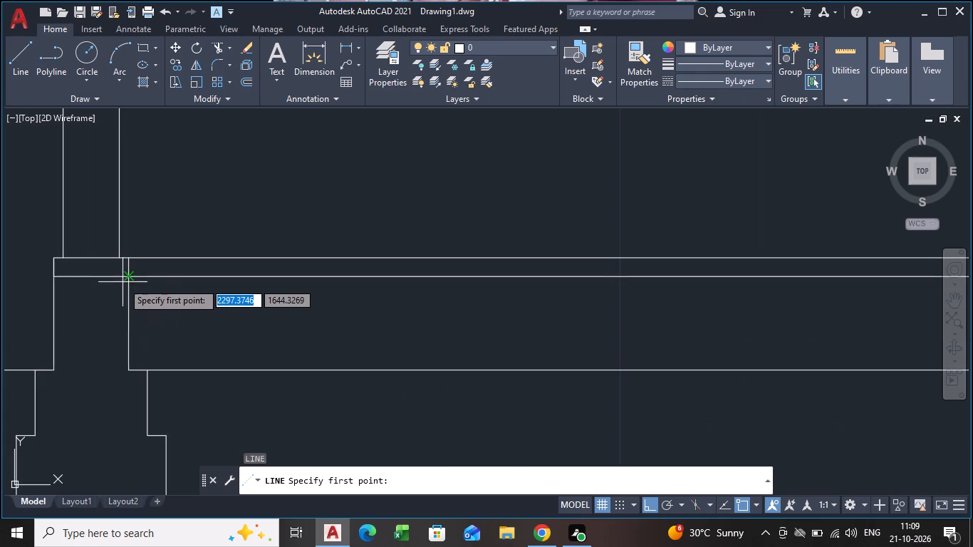
{"action": "left_click", "coordinate": [128, 301]}
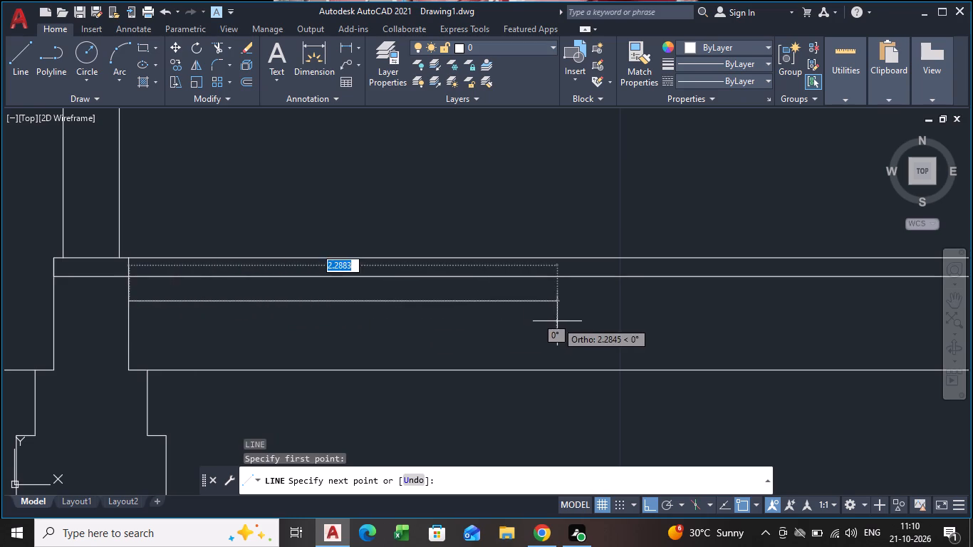
{"action": "middle_click_drag", "start_coordinate": [557, 321], "coordinate": [202, 266]}
{"action": "scroll", "coordinate": [749, 269], "scroll_direction": "down", "scroll_amount": 4}
{"action": "middle_click_drag", "start_coordinate": [748, 269], "coordinate": [747, 269]}
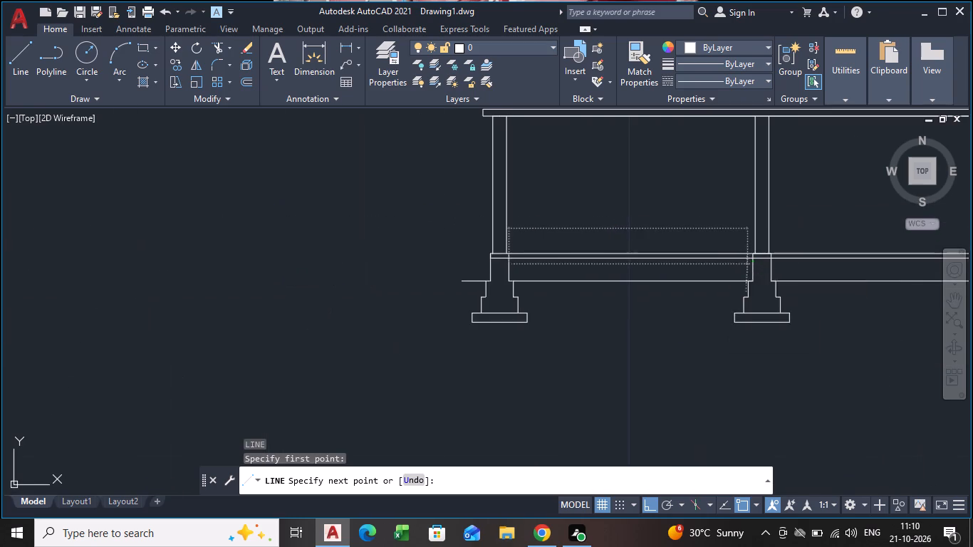
{"action": "middle_click_drag", "start_coordinate": [747, 269], "coordinate": [354, 269]}
{"action": "scroll", "coordinate": [355, 269], "scroll_direction": "up", "scroll_amount": 2}
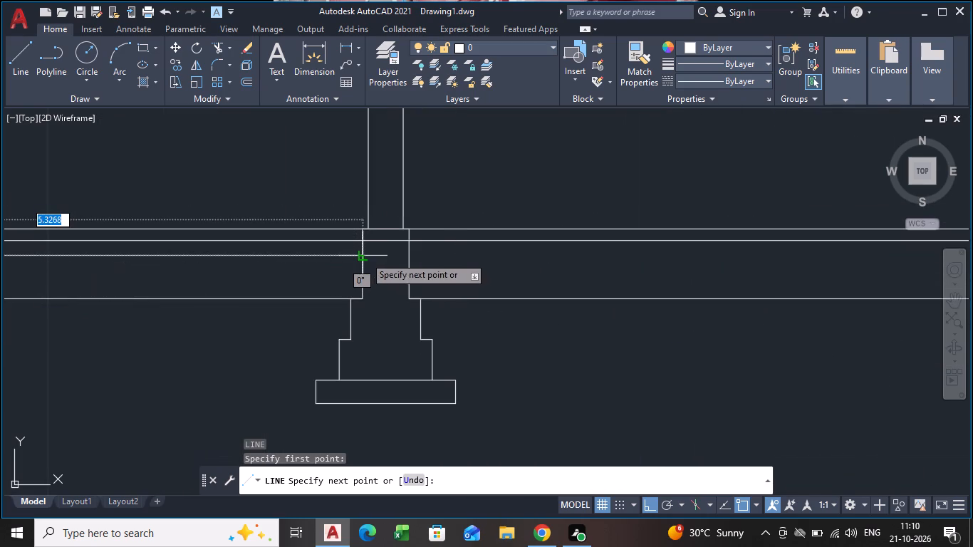
{"action": "left_click", "coordinate": [365, 256]}
{"action": "key", "text": "Escape"}
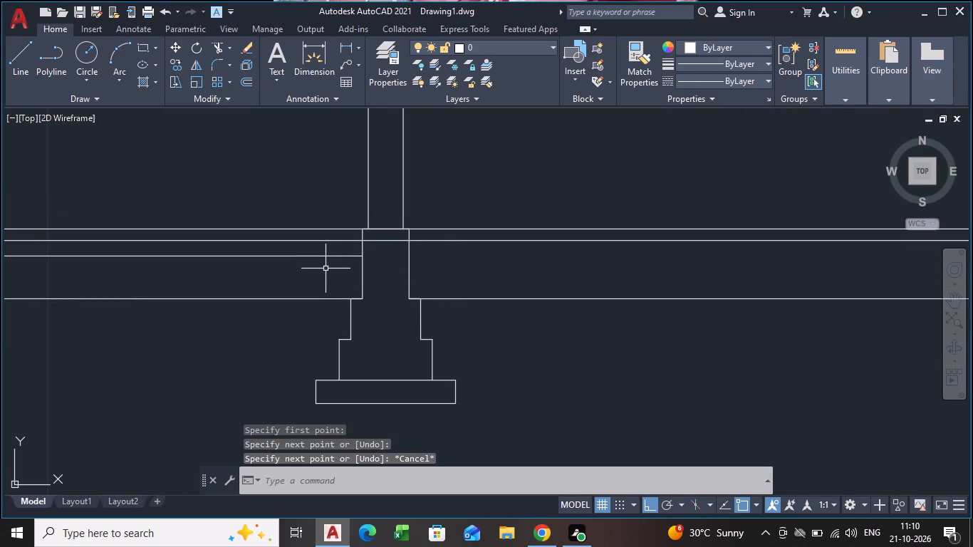
Draw a second horizontal line about 5.33 long between the first and middle footings, a little below the previous one.
{"action": "key", "text": "Return"}
{"action": "middle_click_drag", "start_coordinate": [194, 282], "coordinate": [459, 271]}
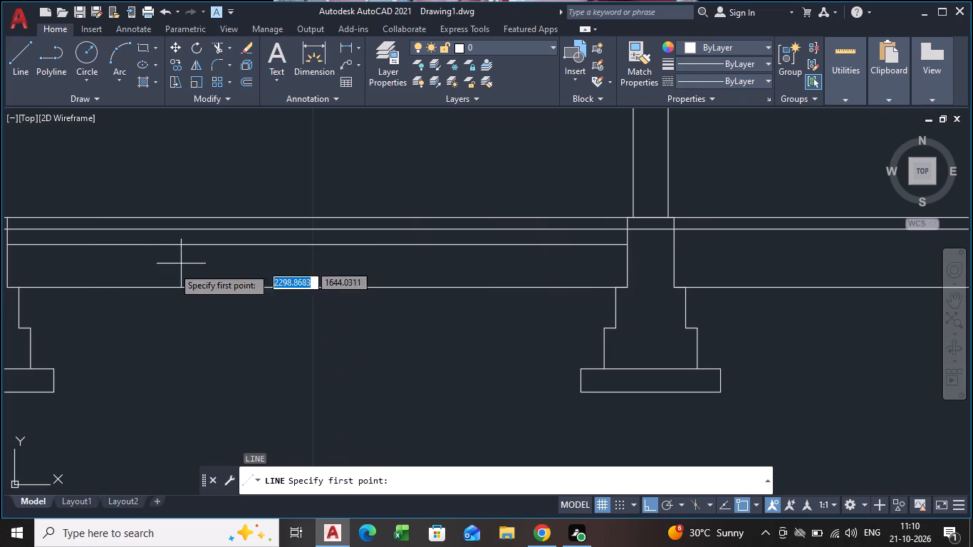
{"action": "middle_click_drag", "start_coordinate": [66, 270], "coordinate": [223, 286]}
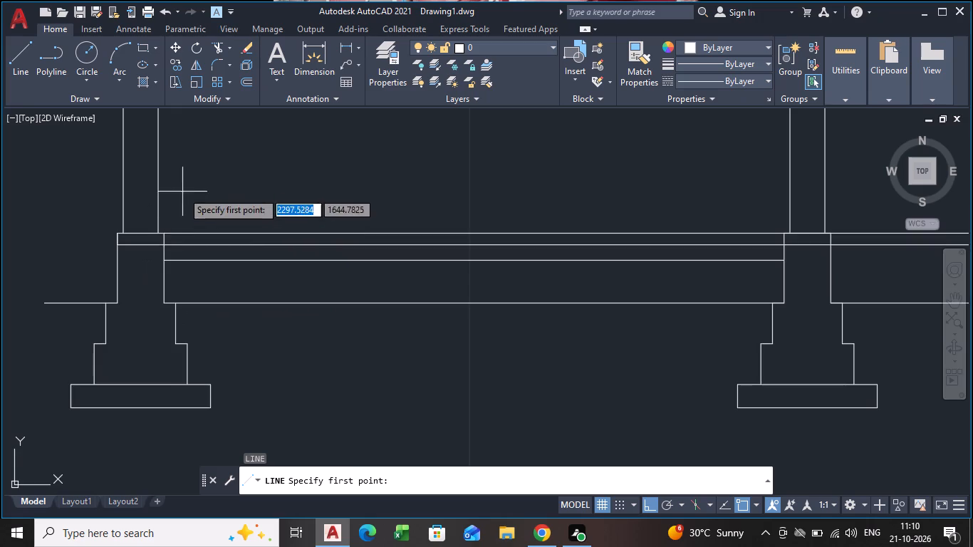
{"action": "scroll", "coordinate": [186, 196], "scroll_direction": "up", "scroll_amount": 2}
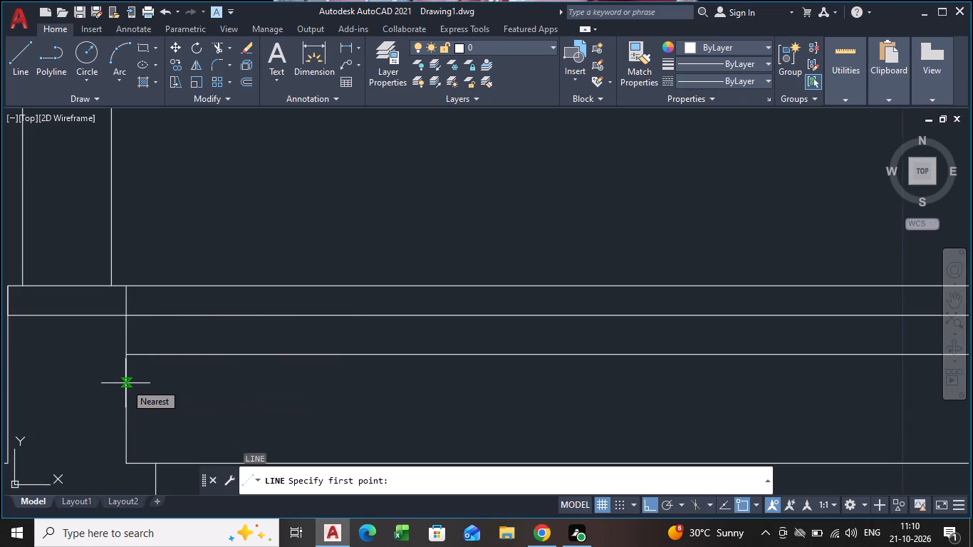
{"action": "left_click", "coordinate": [125, 382]}
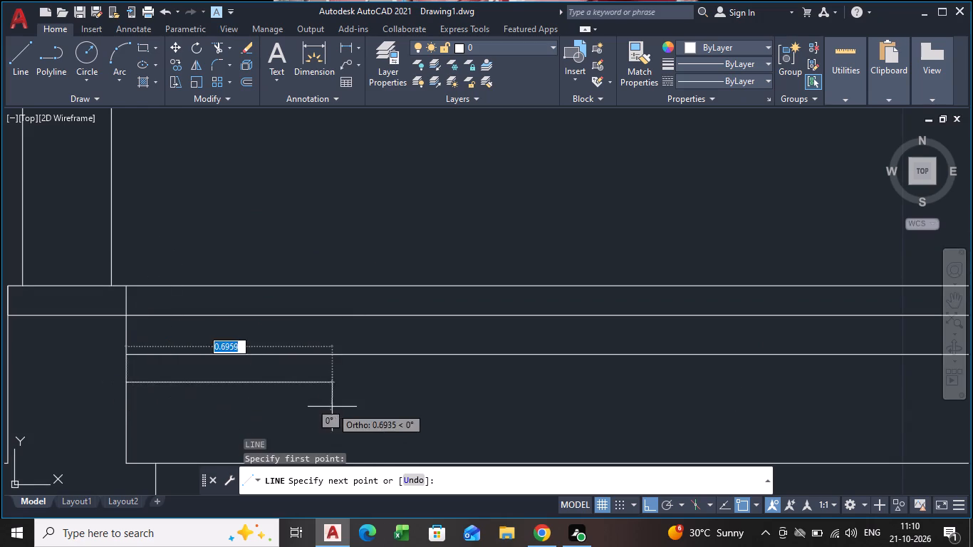
{"action": "scroll", "coordinate": [332, 407], "scroll_direction": "down", "scroll_amount": 1}
{"action": "middle_click_drag", "start_coordinate": [333, 405], "coordinate": [59, 355]}
{"action": "scroll", "coordinate": [625, 371], "scroll_direction": "down", "scroll_amount": 1}
{"action": "middle_click_drag", "start_coordinate": [625, 371], "coordinate": [622, 372]}
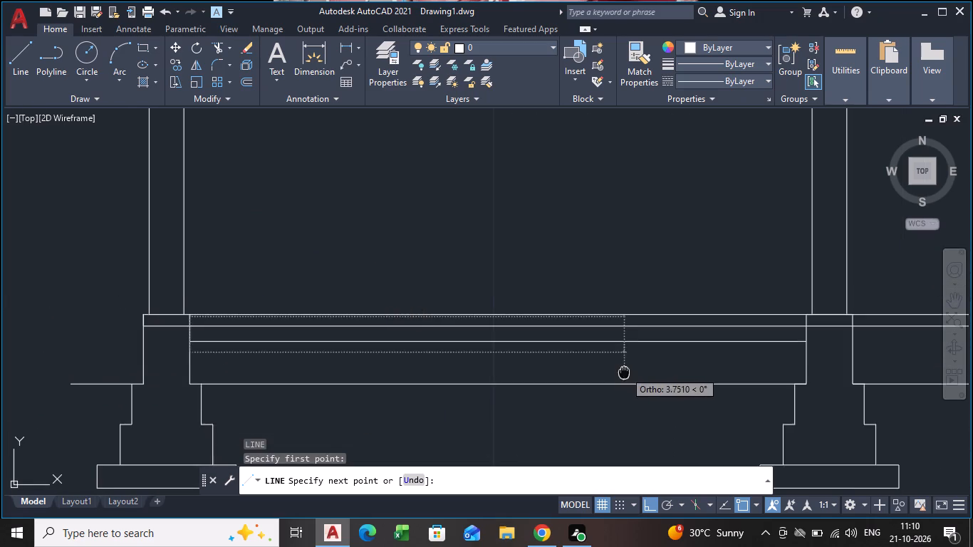
{"action": "middle_click_drag", "start_coordinate": [622, 372], "coordinate": [391, 382]}
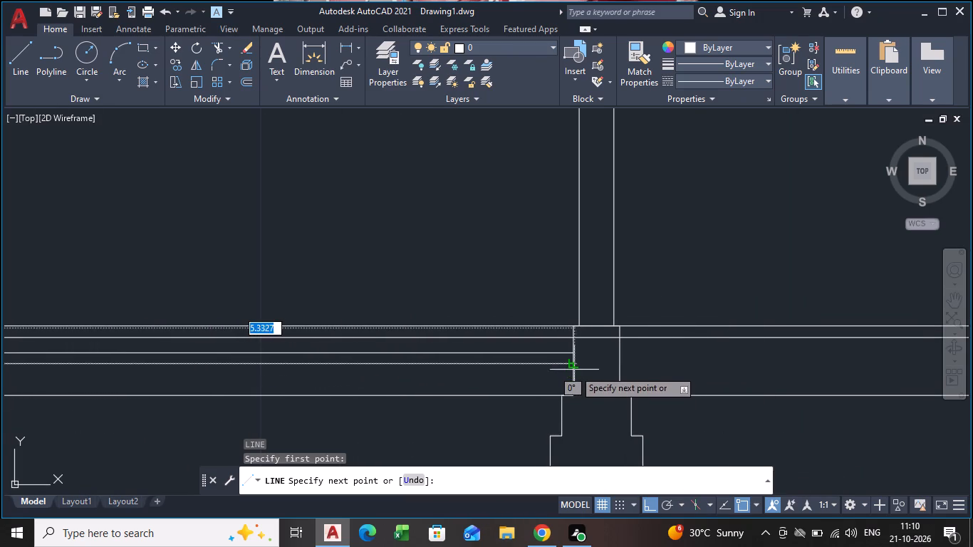
{"action": "left_click", "coordinate": [572, 365]}
{"action": "key", "text": "Escape"}
{"action": "scroll", "coordinate": [307, 367], "scroll_direction": "down", "scroll_amount": 1}
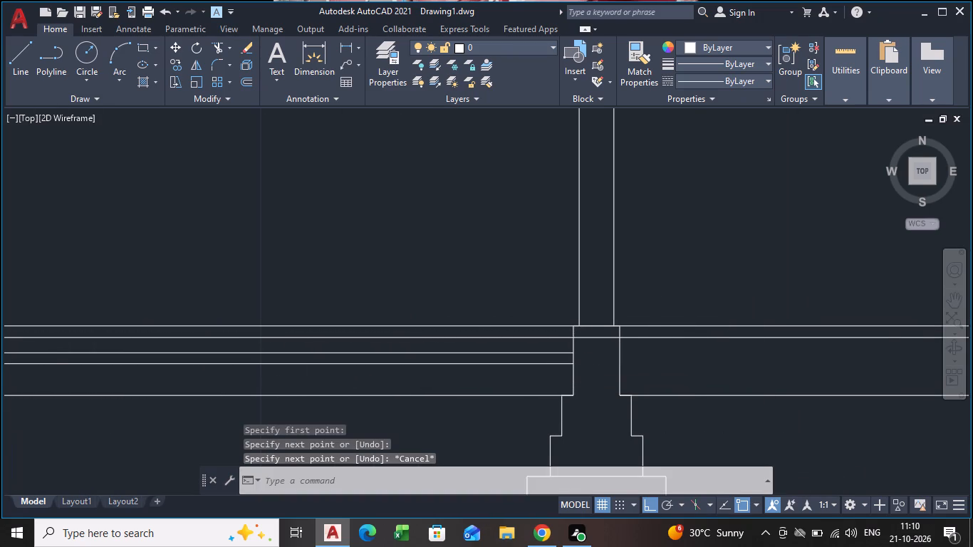
Move the lower of the two full-length floor lines up about 0.05, starting from its endpoint on the first footing's outer face.
{"action": "middle_click_drag", "start_coordinate": [199, 389], "coordinate": [224, 386]}
{"action": "scroll", "coordinate": [192, 351], "scroll_direction": "up", "scroll_amount": 2}
{"action": "middle_click_drag", "start_coordinate": [146, 361], "coordinate": [172, 356]}
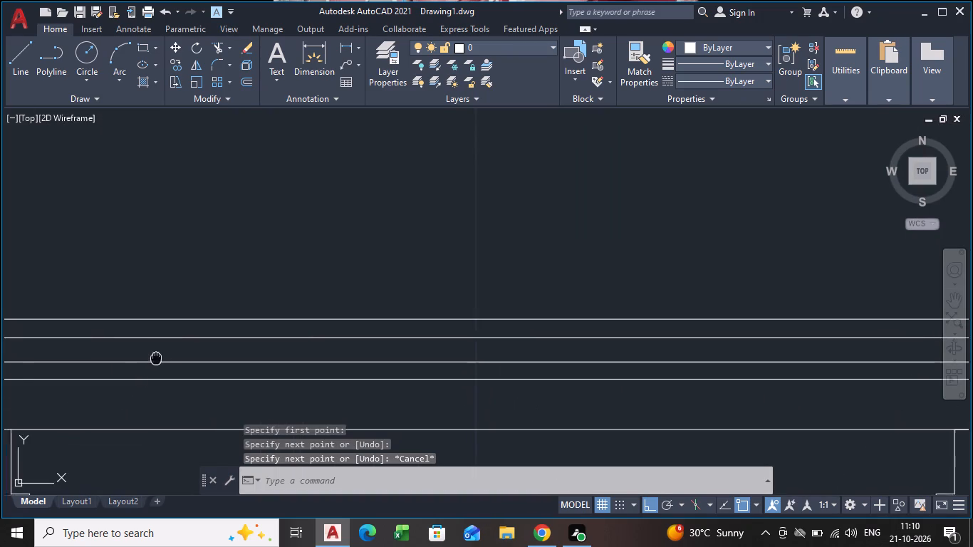
{"action": "middle_click_drag", "start_coordinate": [172, 356], "coordinate": [359, 371]}
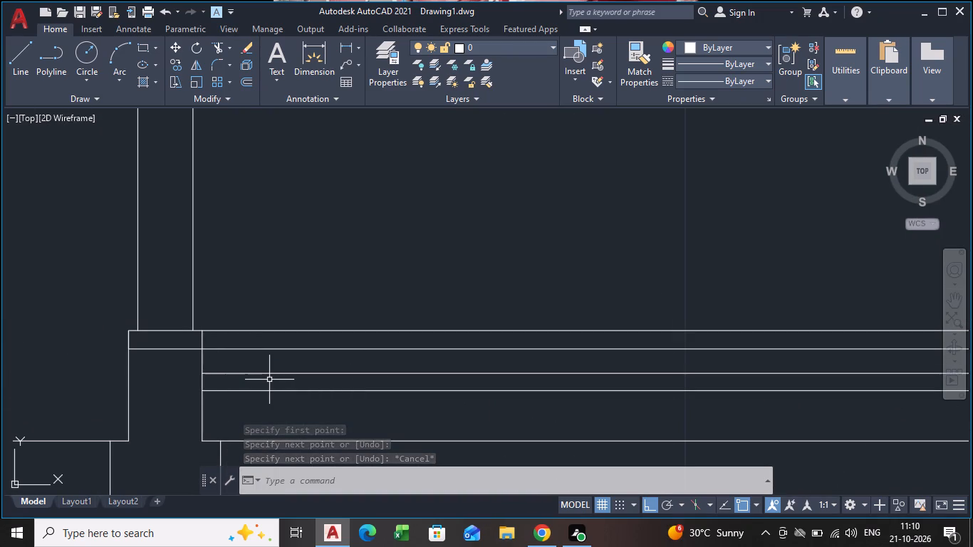
{"action": "left_click", "coordinate": [295, 348]}
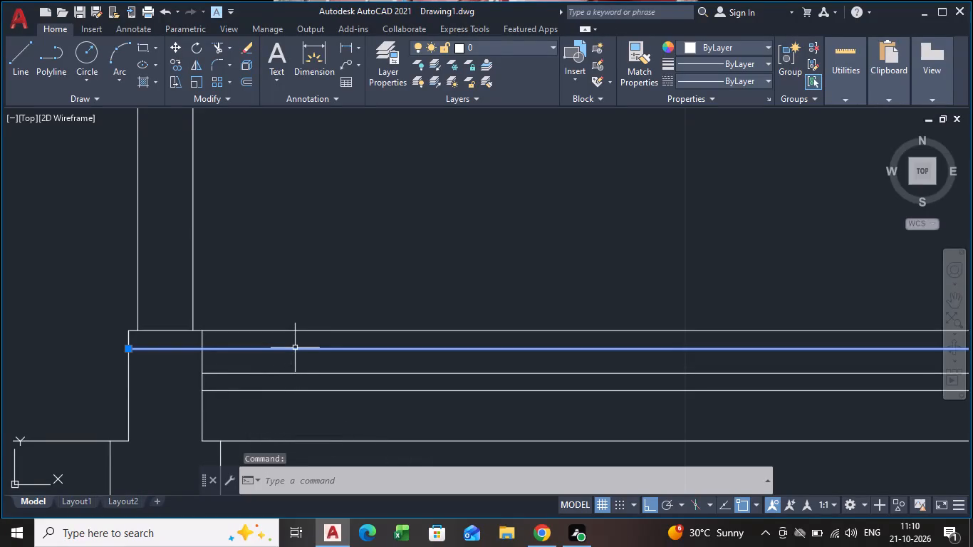
{"action": "key", "text": "m"}
{"action": "key", "text": "Return"}
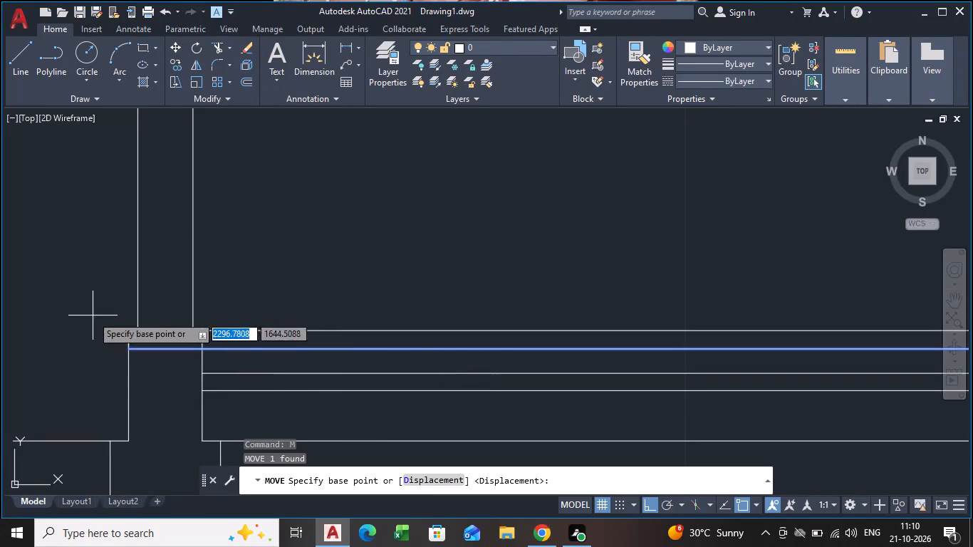
{"action": "left_click", "coordinate": [128, 351]}
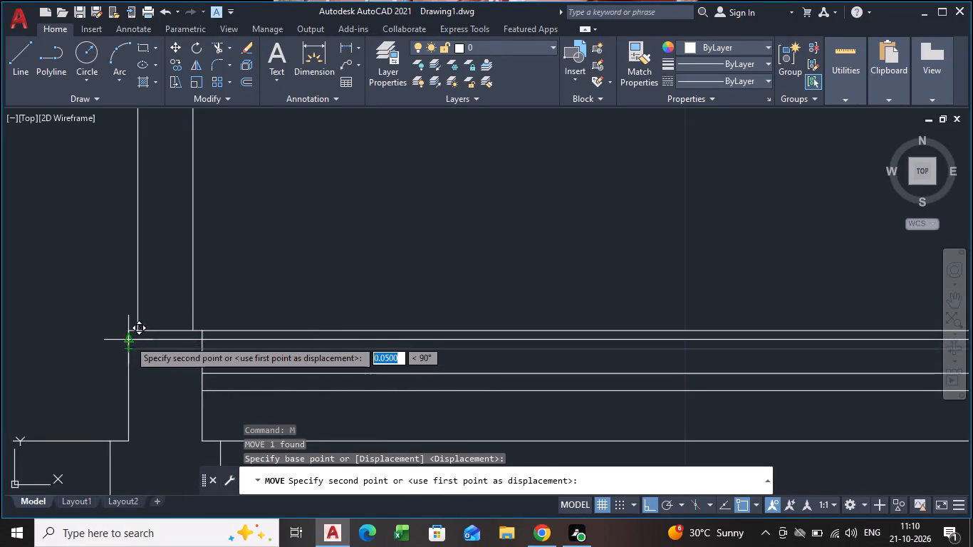
{"action": "scroll", "coordinate": [129, 340], "scroll_direction": "up", "scroll_amount": 3}
{"action": "left_click", "coordinate": [121, 338]}
{"action": "scroll", "coordinate": [150, 340], "scroll_direction": "down", "scroll_amount": 5}
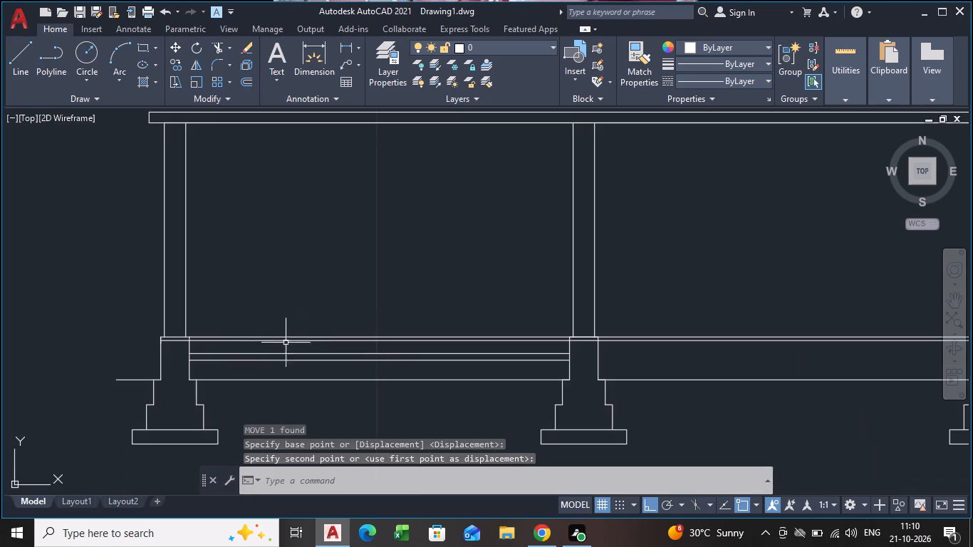
Move the same lower full-length floor line down about 0.02 along the first footing's outer face.
{"action": "scroll", "coordinate": [276, 349], "scroll_direction": "up", "scroll_amount": 3}
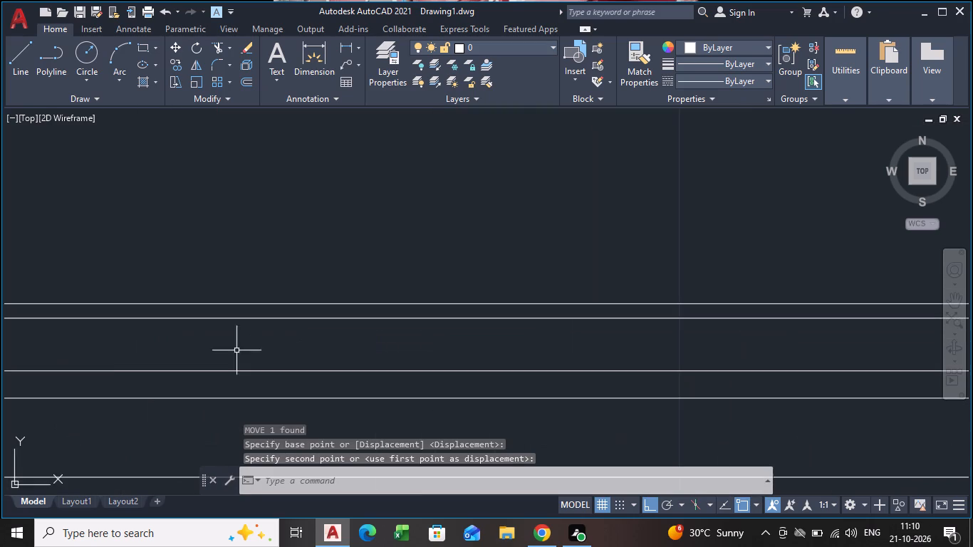
{"action": "scroll", "coordinate": [78, 351], "scroll_direction": "down", "scroll_amount": 1}
{"action": "middle_click_drag", "start_coordinate": [85, 348], "coordinate": [323, 310]}
{"action": "scroll", "coordinate": [150, 303], "scroll_direction": "up", "scroll_amount": 2}
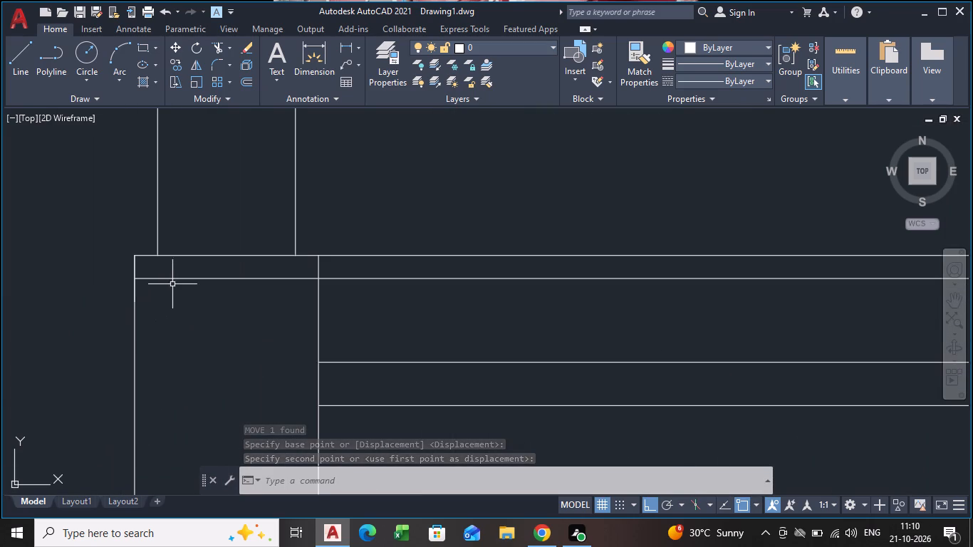
{"action": "left_click", "coordinate": [175, 279]}
{"action": "key", "text": "m"}
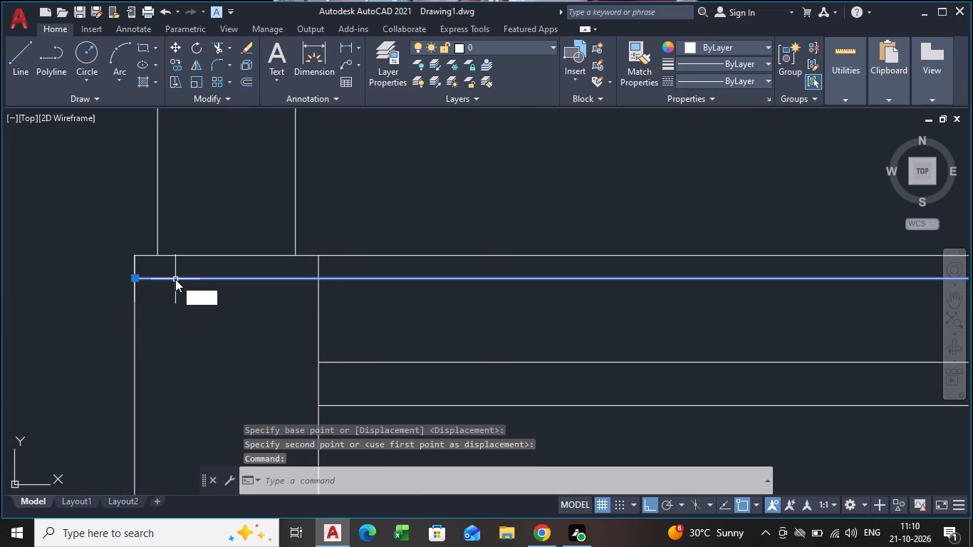
{"action": "key", "text": "Return"}
{"action": "left_click", "coordinate": [138, 275]}
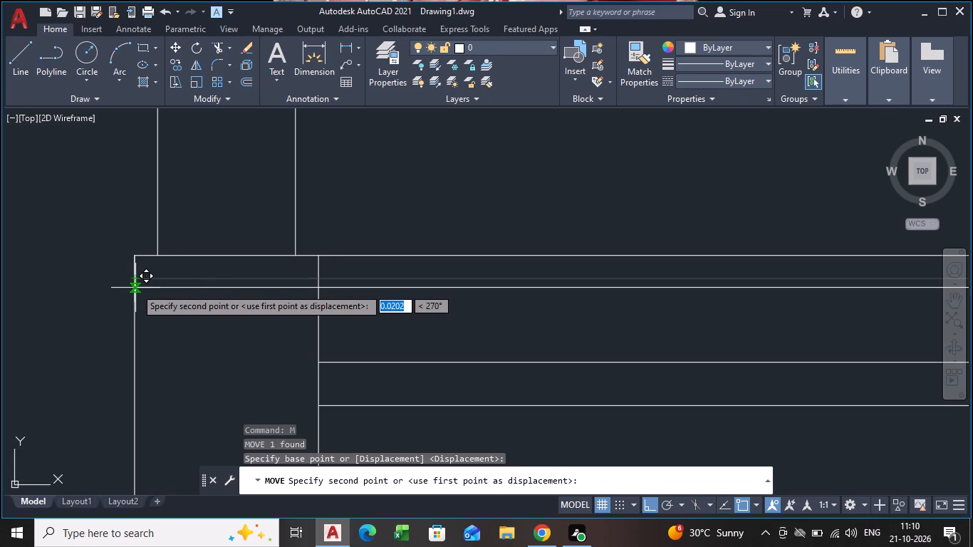
{"action": "left_click", "coordinate": [133, 287]}
{"action": "scroll", "coordinate": [365, 335], "scroll_direction": "down", "scroll_amount": 1}
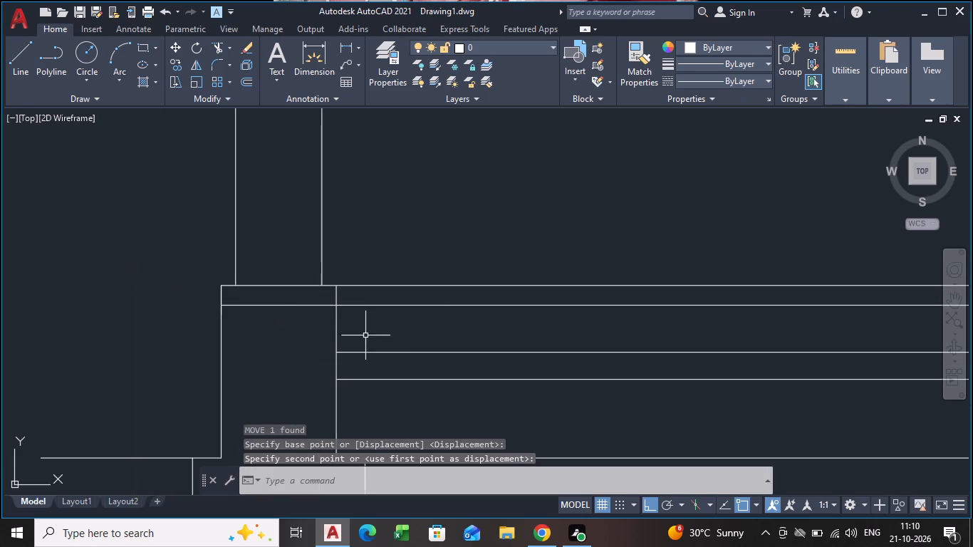
Move the upper of the two short layer lines between the first and middle footings up about 0.085.
{"action": "scroll", "coordinate": [396, 348], "scroll_direction": "down", "scroll_amount": 1}
{"action": "middle_click_drag", "start_coordinate": [396, 348], "coordinate": [145, 303]}
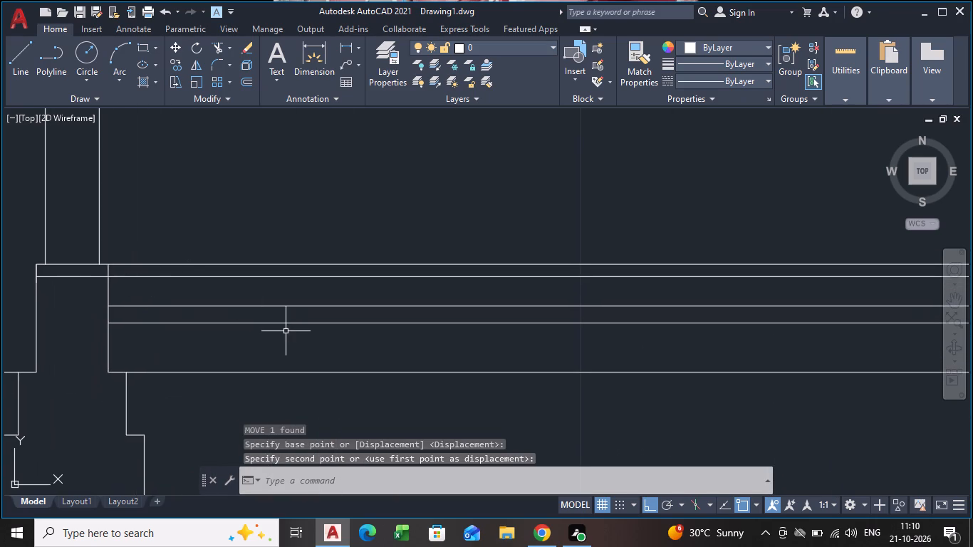
{"action": "left_click", "coordinate": [251, 306]}
{"action": "key", "text": "m"}
{"action": "key", "text": "Return"}
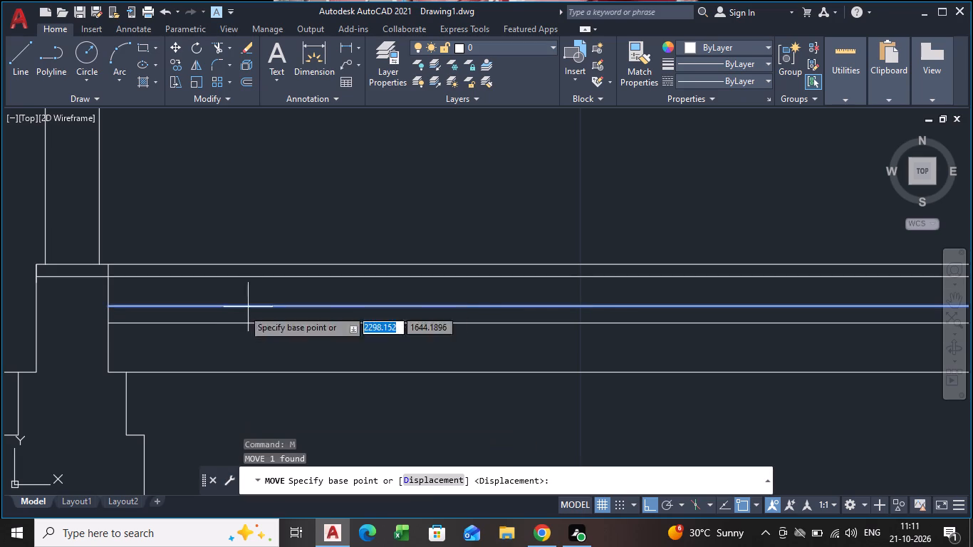
{"action": "left_click", "coordinate": [105, 304]}
{"action": "scroll", "coordinate": [104, 302], "scroll_direction": "up", "scroll_amount": 3}
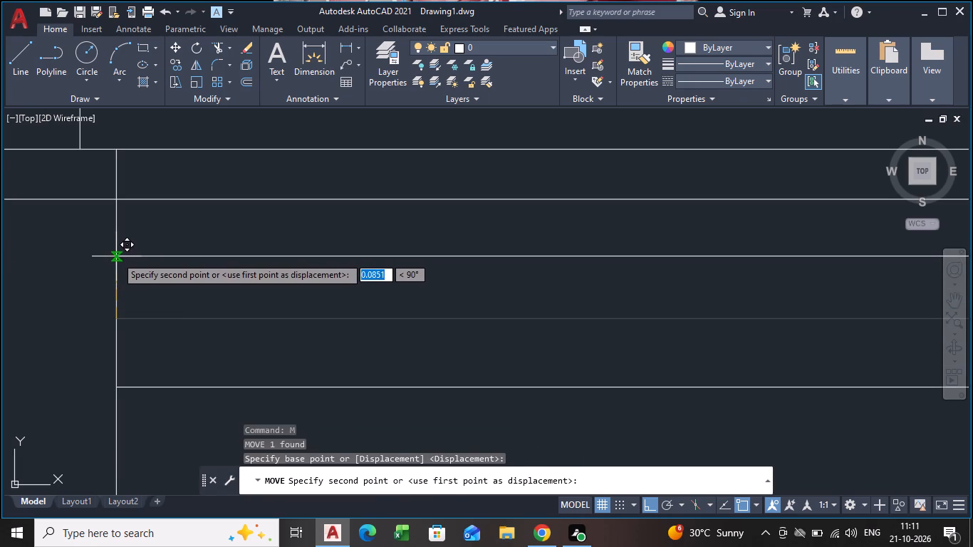
{"action": "left_click", "coordinate": [116, 256]}
{"action": "scroll", "coordinate": [169, 296], "scroll_direction": "down", "scroll_amount": 3}
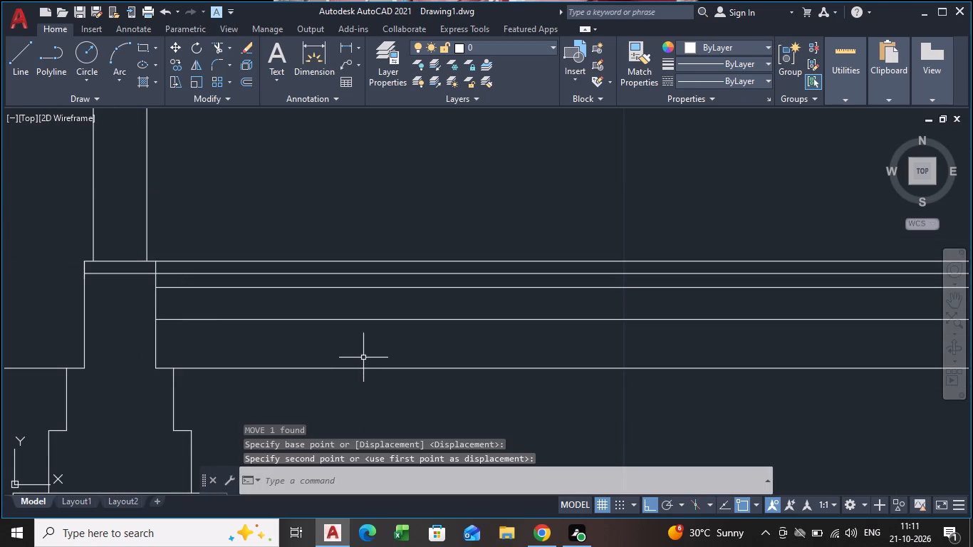
Stretch the upper short layer line from the middle footing horizontally to the far-end footing's outer face.
{"action": "scroll", "coordinate": [371, 360], "scroll_direction": "down", "scroll_amount": 2}
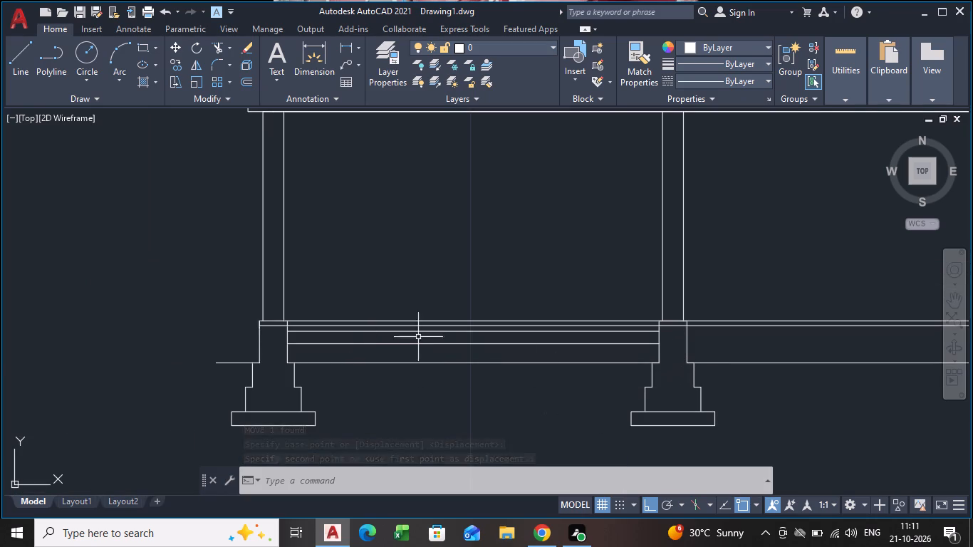
{"action": "scroll", "coordinate": [368, 338], "scroll_direction": "up", "scroll_amount": 2}
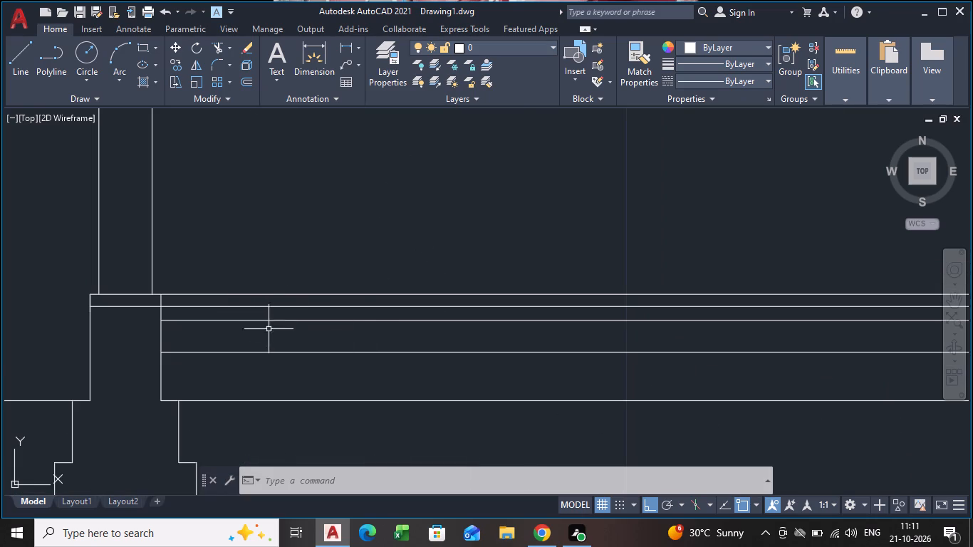
{"action": "scroll", "coordinate": [309, 346], "scroll_direction": "down", "scroll_amount": 3}
{"action": "middle_click_drag", "start_coordinate": [568, 365], "coordinate": [338, 356]}
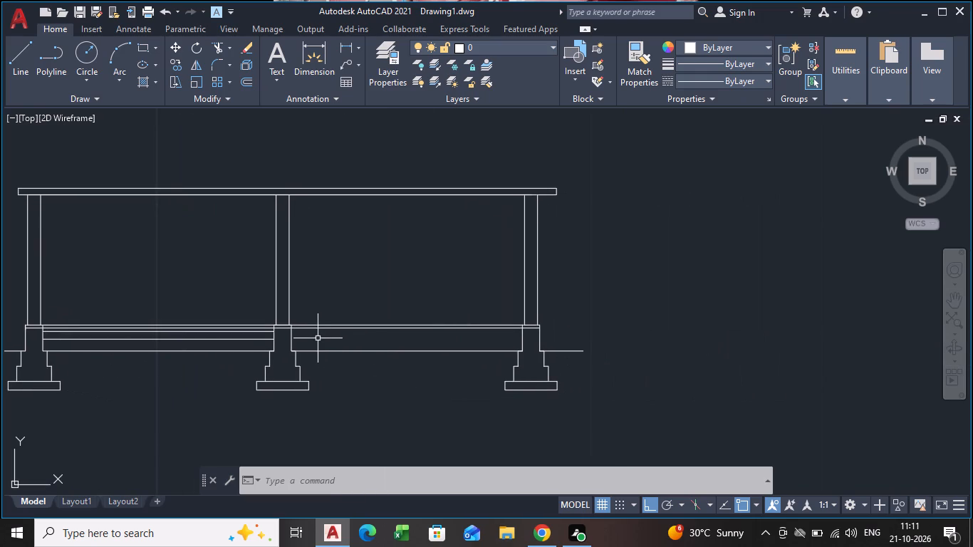
{"action": "scroll", "coordinate": [299, 335], "scroll_direction": "up", "scroll_amount": 3}
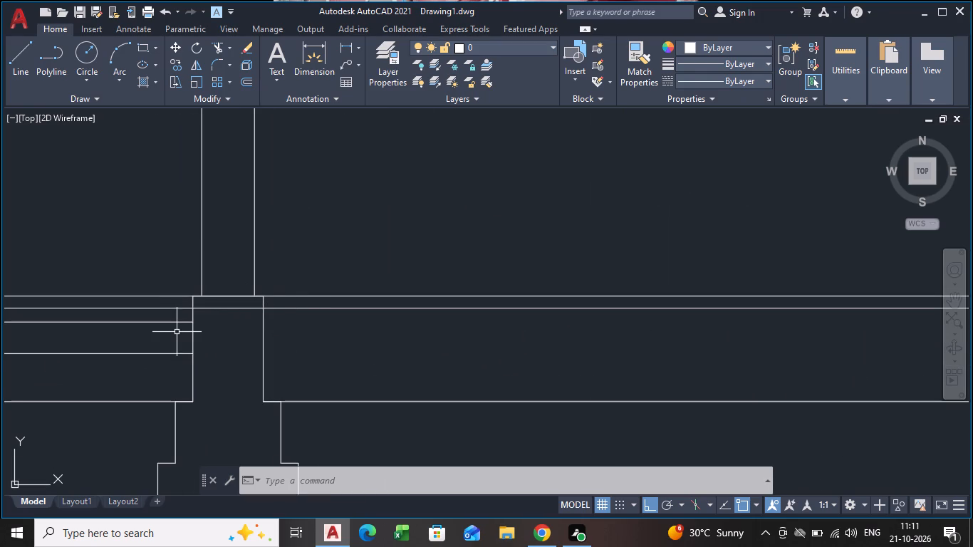
{"action": "left_click", "coordinate": [160, 323]}
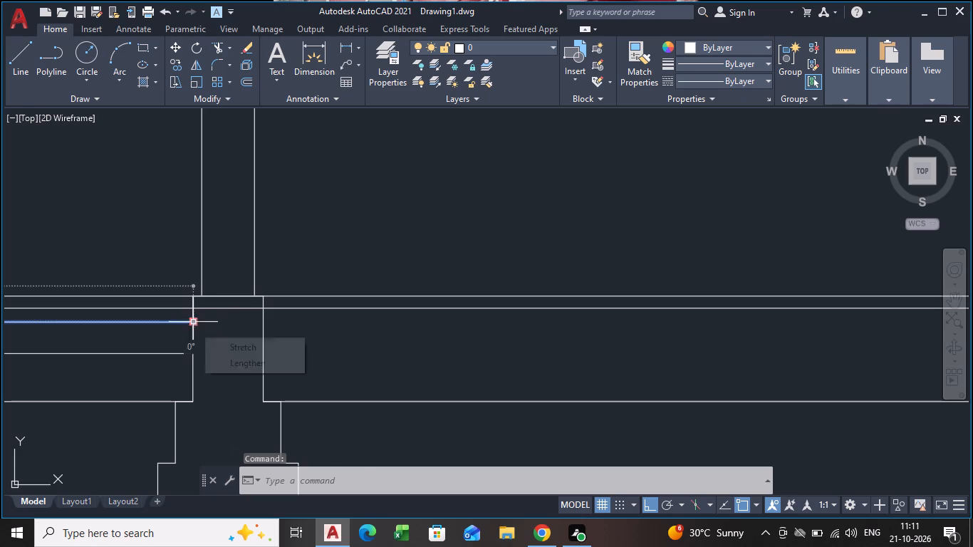
{"action": "left_click", "coordinate": [194, 323]}
{"action": "scroll", "coordinate": [567, 331], "scroll_direction": "down", "scroll_amount": 2}
{"action": "middle_click_drag", "start_coordinate": [567, 331], "coordinate": [0, 331]}
{"action": "scroll", "coordinate": [224, 323], "scroll_direction": "up", "scroll_amount": 3}
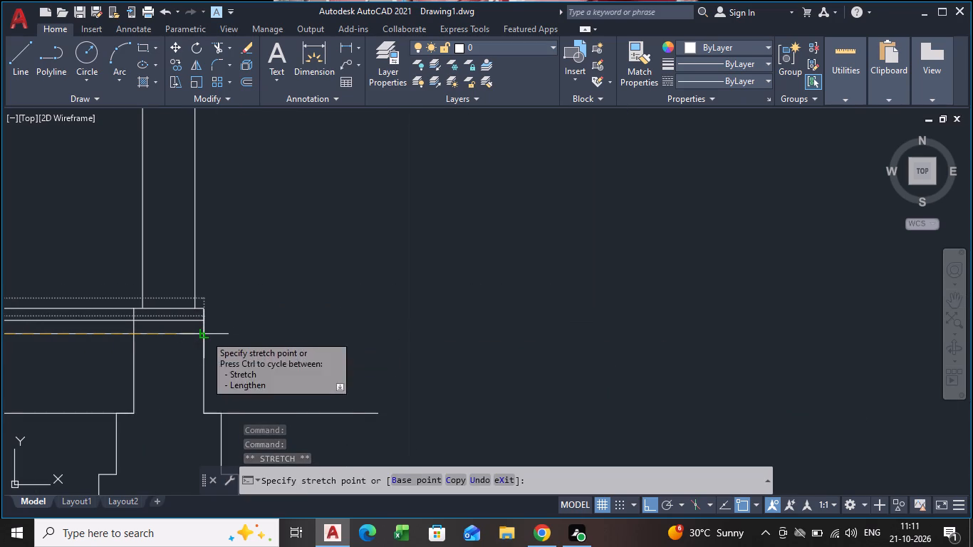
{"action": "left_click", "coordinate": [204, 334]}
{"action": "key", "text": "Escape"}
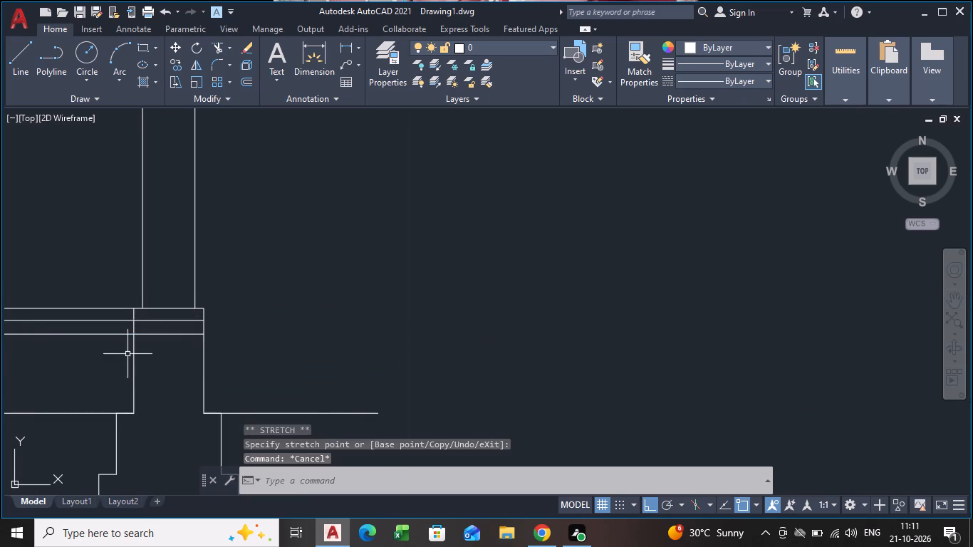
Stretch the lower short layer line about 6.40 from the middle footing to the far-end footing's outer face.
{"action": "scroll", "coordinate": [128, 354], "scroll_direction": "down", "scroll_amount": 3}
{"action": "middle_click_drag", "start_coordinate": [120, 356], "coordinate": [561, 277]}
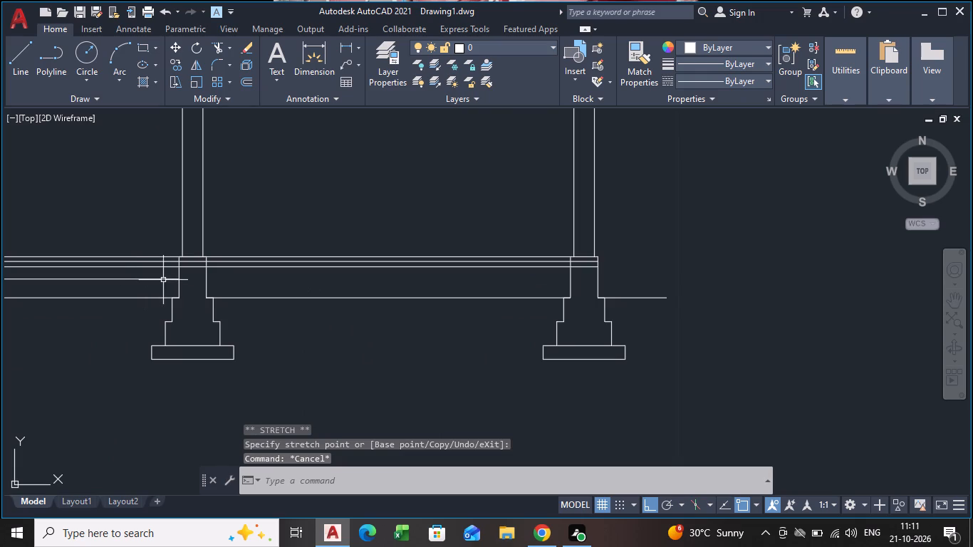
{"action": "left_click", "coordinate": [163, 280]}
{"action": "left_click", "coordinate": [179, 277]}
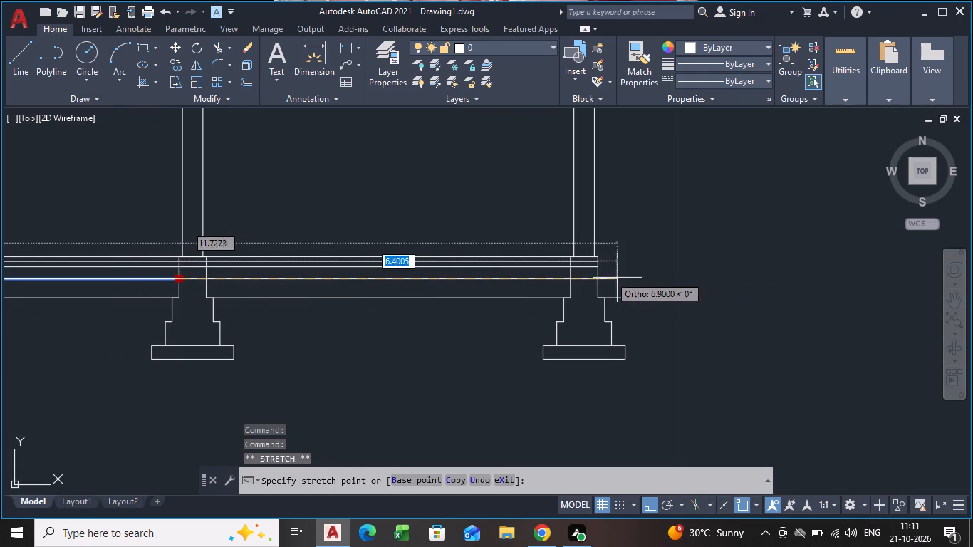
{"action": "scroll", "coordinate": [592, 273], "scroll_direction": "up", "scroll_amount": 3}
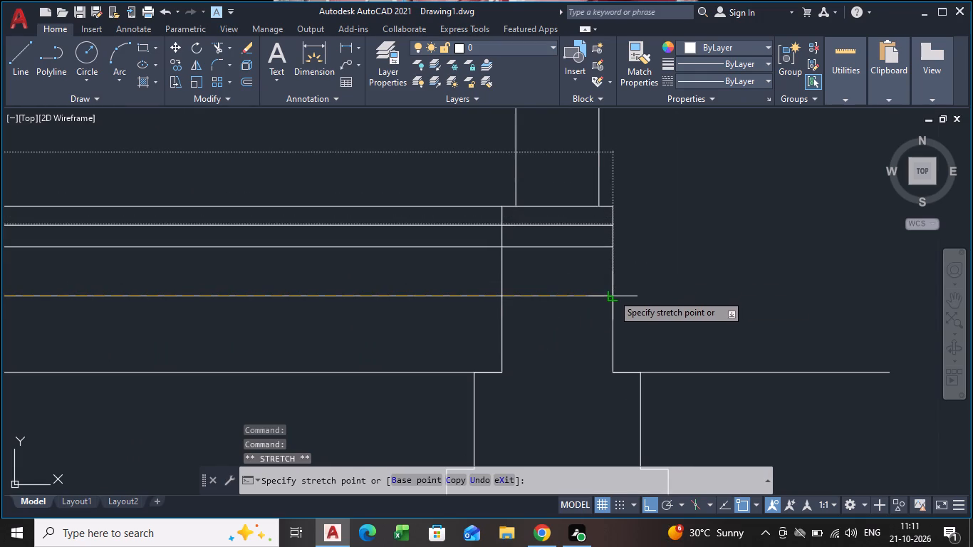
{"action": "left_click", "coordinate": [613, 296]}
{"action": "key", "text": "Escape"}
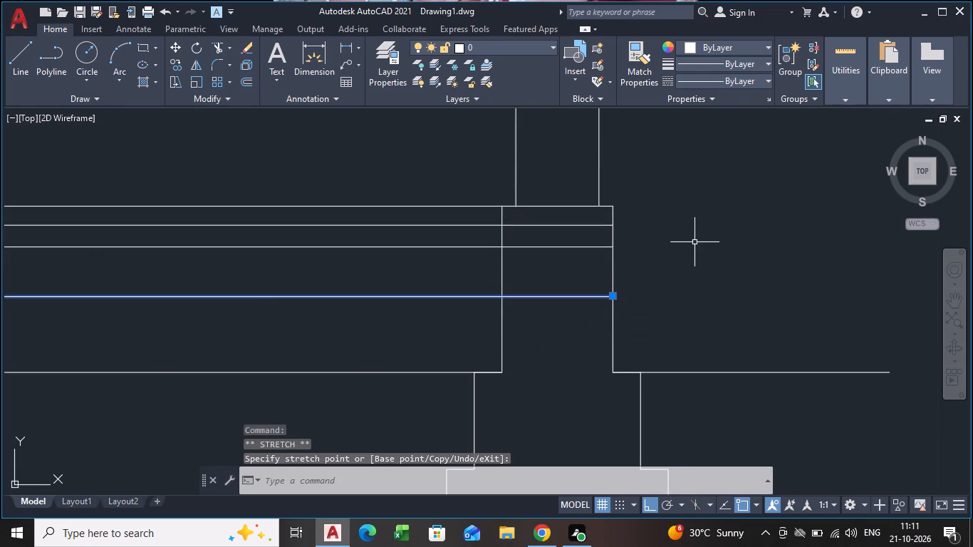
{"action": "left_click", "coordinate": [694, 242]}
{"action": "key", "text": "Escape"}
{"action": "key", "text": "Escape"}
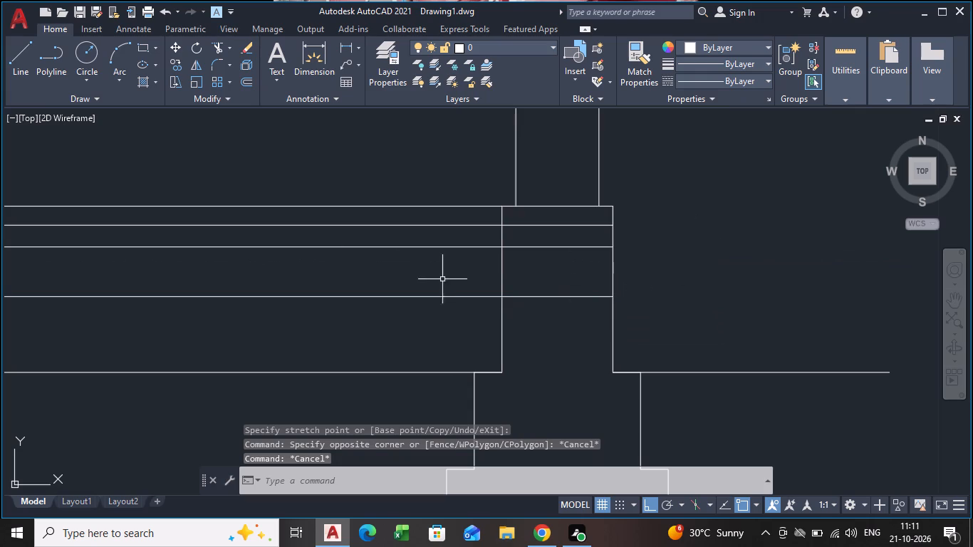
Trim the two lower layer lines where they cross the inside of the middle footing.
{"action": "scroll", "coordinate": [322, 256], "scroll_direction": "down", "scroll_amount": 3}
{"action": "middle_click_drag", "start_coordinate": [222, 311], "coordinate": [586, 310]}
{"action": "scroll", "coordinate": [152, 276], "scroll_direction": "down", "scroll_amount": 2}
{"action": "scroll", "coordinate": [152, 276], "scroll_direction": "up", "scroll_amount": 2}
{"action": "type", "text": "TR"}
{"action": "key", "text": "Return"}
{"action": "key", "text": "Return"}
{"action": "scroll", "coordinate": [318, 239], "scroll_direction": "up", "scroll_amount": 3}
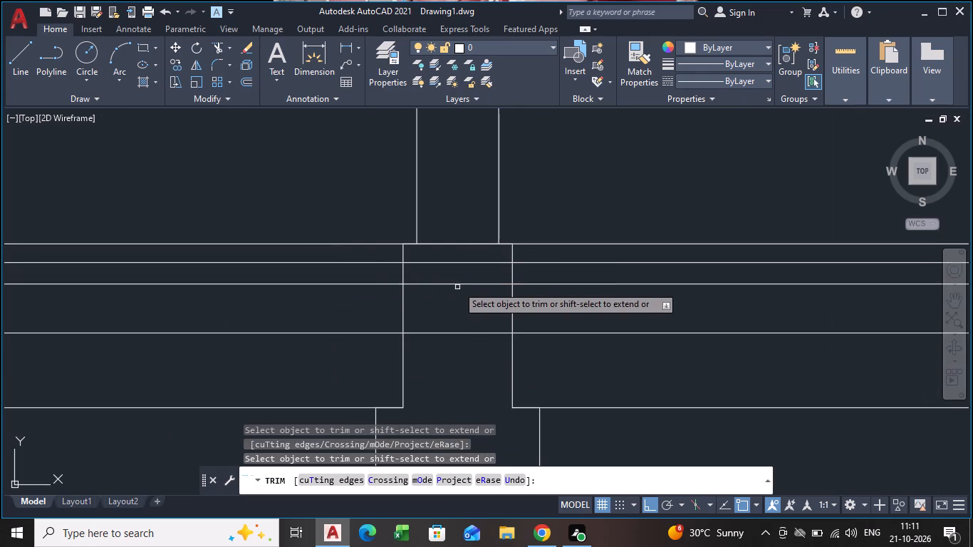
{"action": "left_click_drag", "start_coordinate": [457, 285], "coordinate": [453, 356]}
{"action": "left_click_drag", "start_coordinate": [453, 356], "coordinate": [454, 325]}
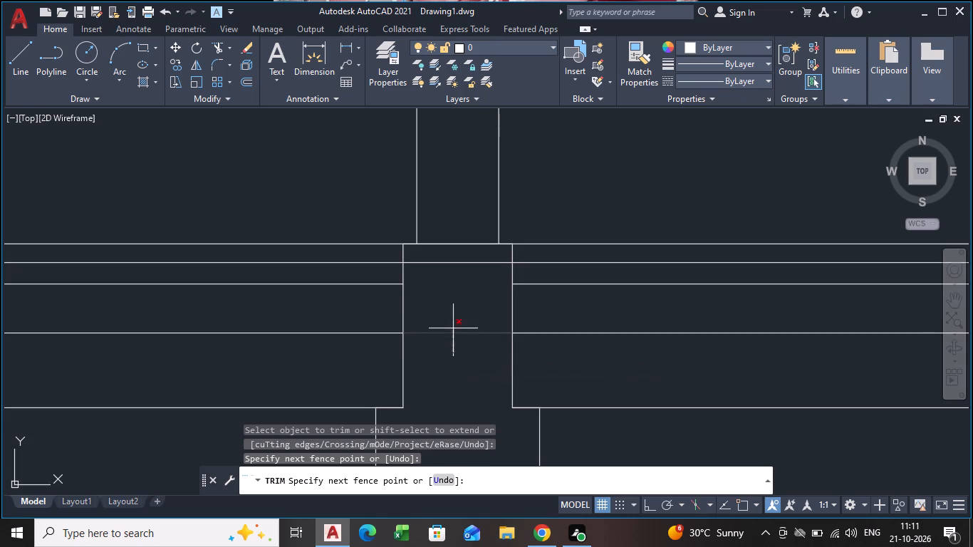
{"action": "left_click_drag", "start_coordinate": [454, 325], "coordinate": [455, 321]}
Trim the two lower layer lines where they cross the inside of the far-end footing.
{"action": "scroll", "coordinate": [459, 324], "scroll_direction": "down", "scroll_amount": 3}
{"action": "middle_click_drag", "start_coordinate": [506, 338], "coordinate": [28, 264]}
{"action": "scroll", "coordinate": [281, 249], "scroll_direction": "up", "scroll_amount": 3}
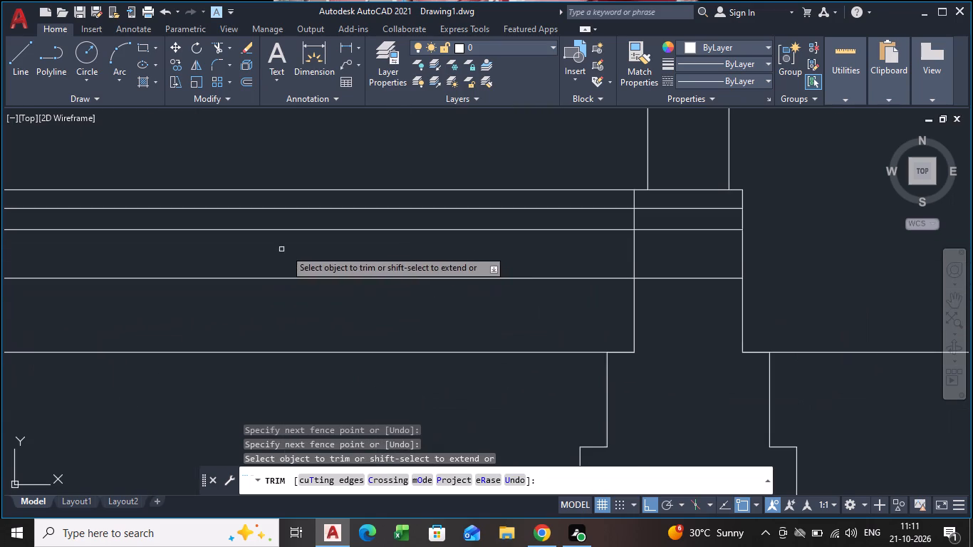
{"action": "left_click_drag", "start_coordinate": [686, 297], "coordinate": [686, 272]}
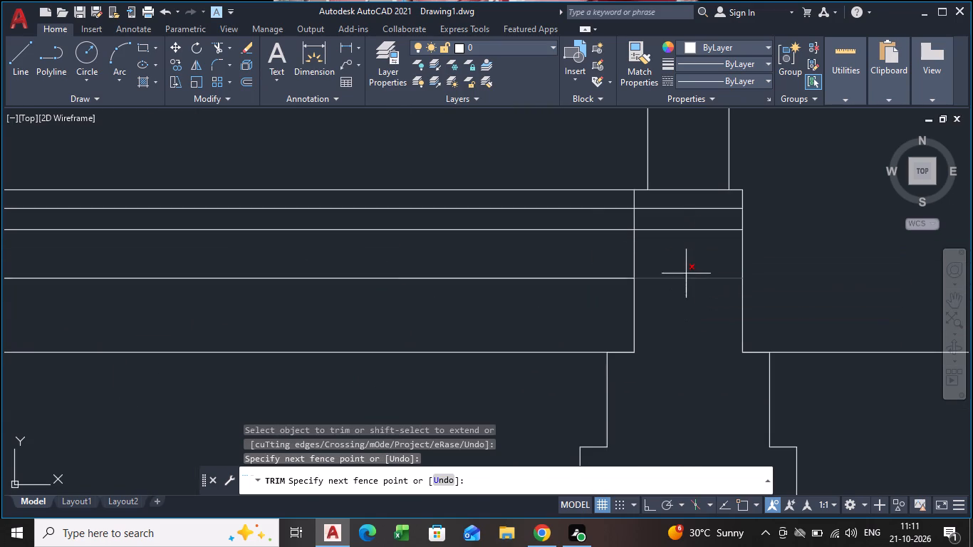
{"action": "left_click_drag", "start_coordinate": [686, 272], "coordinate": [686, 227]}
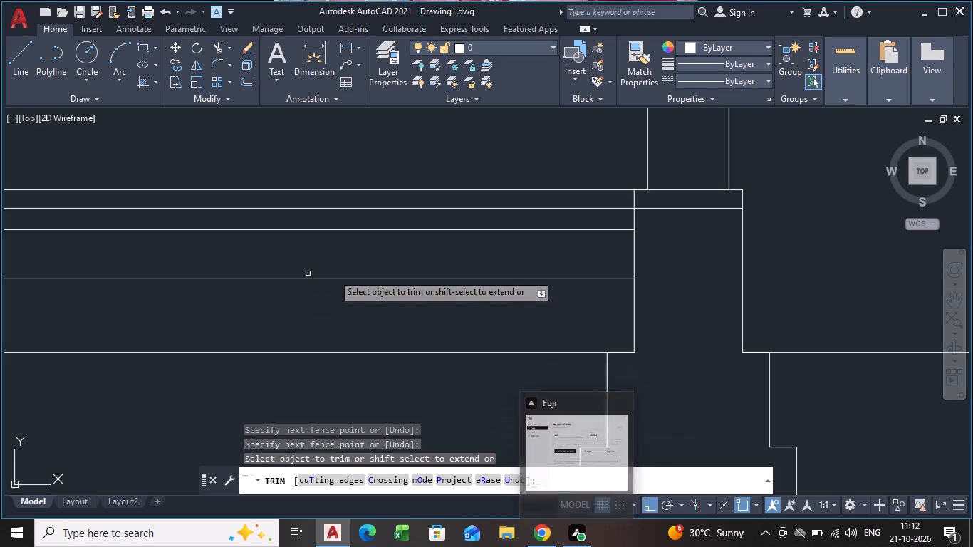
{"action": "scroll", "coordinate": [455, 232], "scroll_direction": "down", "scroll_amount": 3}
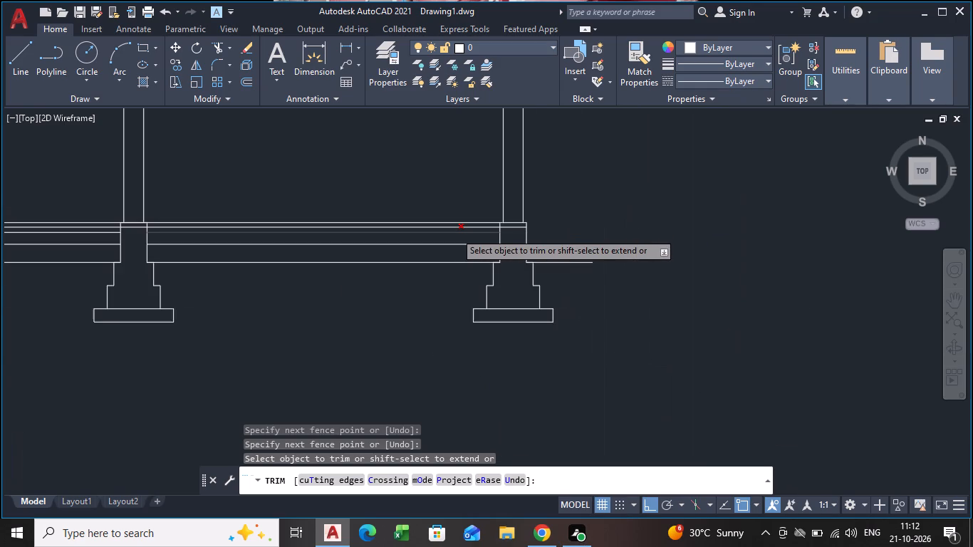
{"action": "key", "text": "Escape"}
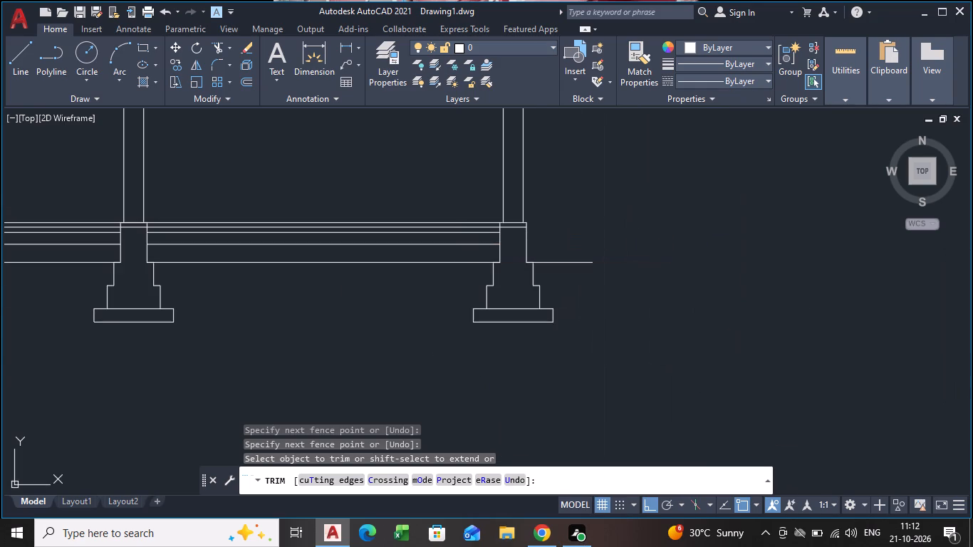
{"action": "scroll", "coordinate": [227, 242], "scroll_direction": "down", "scroll_amount": 2}
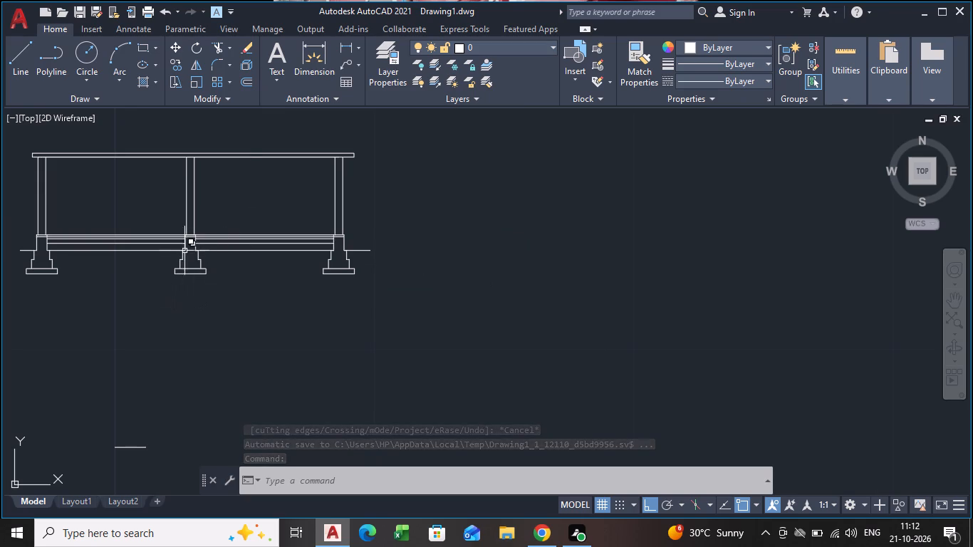
Examine the trimmed floor layers at the three footings and the whole cross section.
{"action": "scroll", "coordinate": [76, 254], "scroll_direction": "up", "scroll_amount": 3}
{"action": "middle_click_drag", "start_coordinate": [123, 259], "coordinate": [446, 335]}
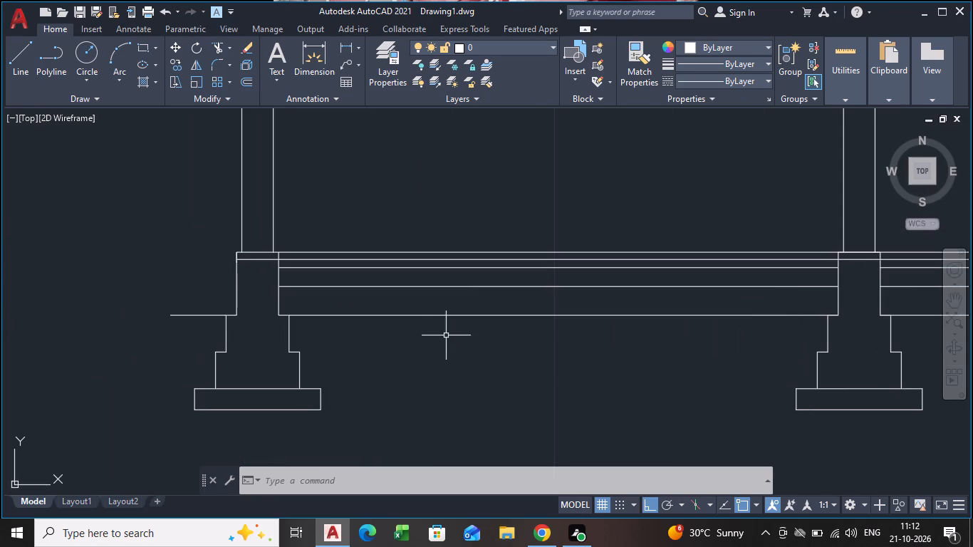
{"action": "scroll", "coordinate": [614, 368], "scroll_direction": "down", "scroll_amount": 1}
{"action": "middle_click_drag", "start_coordinate": [614, 369], "coordinate": [608, 369]}
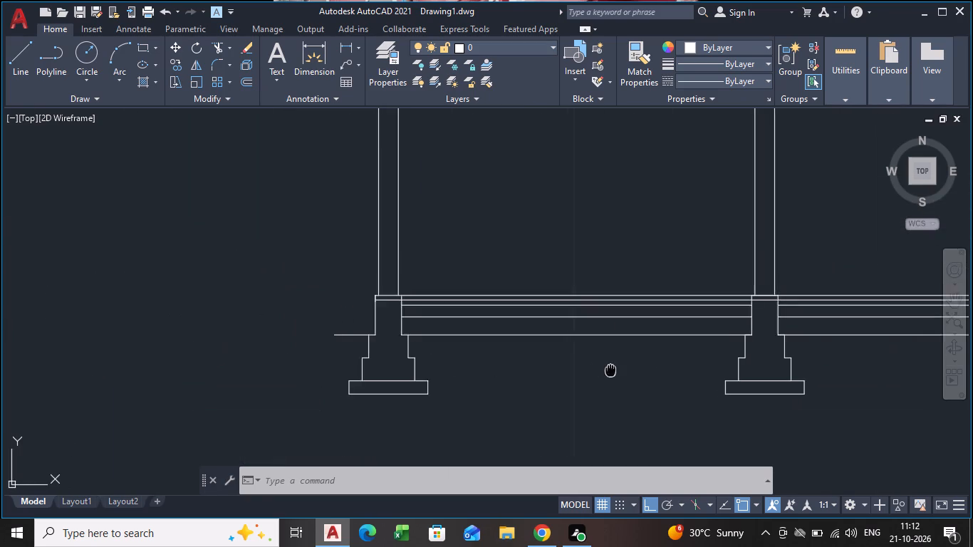
{"action": "middle_click_drag", "start_coordinate": [608, 369], "coordinate": [345, 258]}
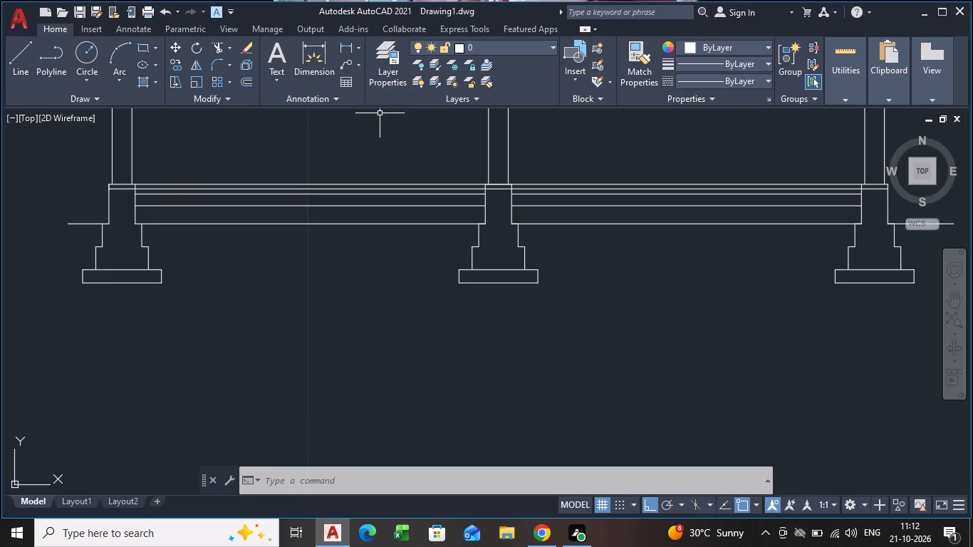
{"action": "scroll", "coordinate": [295, 273], "scroll_direction": "down", "scroll_amount": 3}
{"action": "scroll", "coordinate": [283, 224], "scroll_direction": "up", "scroll_amount": 2}
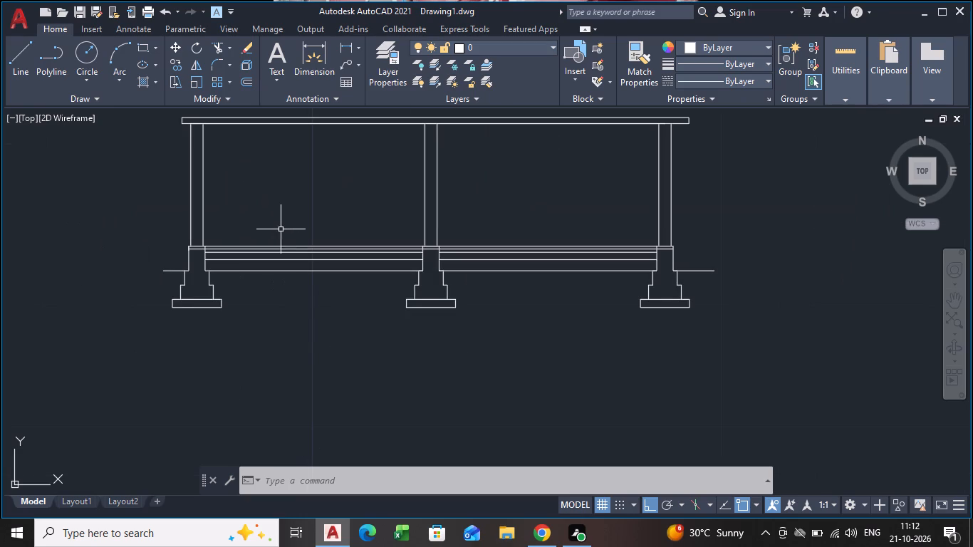
{"action": "middle_click_drag", "start_coordinate": [281, 229], "coordinate": [287, 295]}
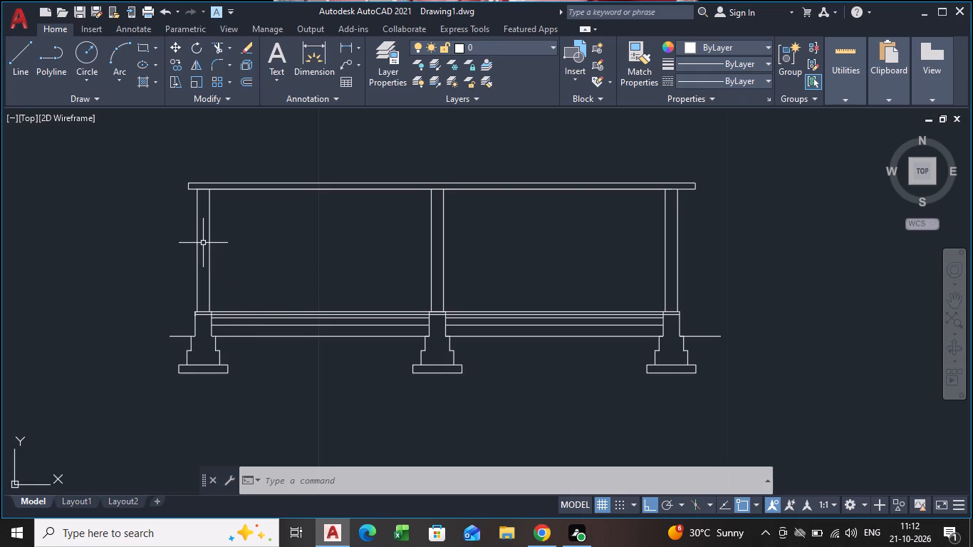
Draw a horizontal line below the roof slab from the first wall's outer face to the near face of the middle wall.
{"action": "scroll", "coordinate": [203, 243], "scroll_direction": "up", "scroll_amount": 1}
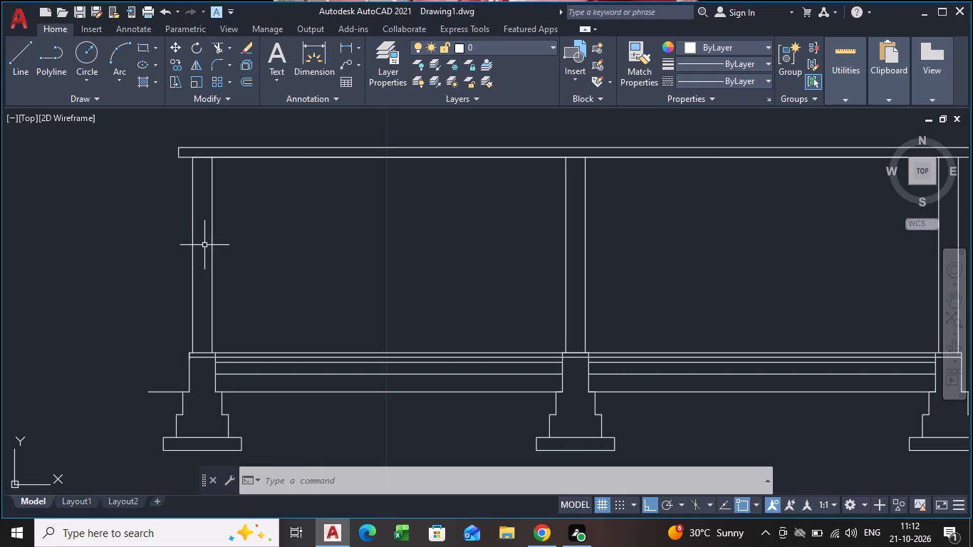
{"action": "key", "text": "l"}
{"action": "key", "text": "Return"}
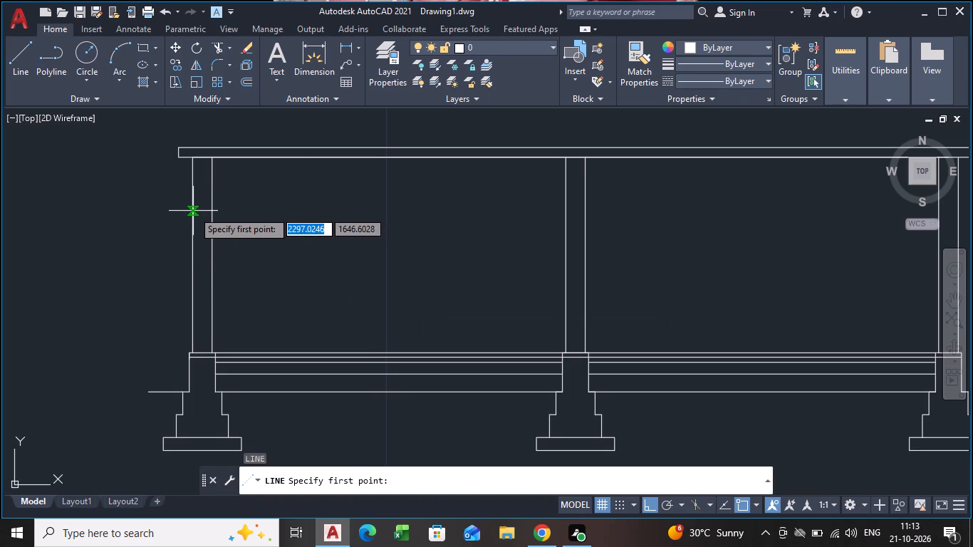
{"action": "left_click", "coordinate": [193, 211]}
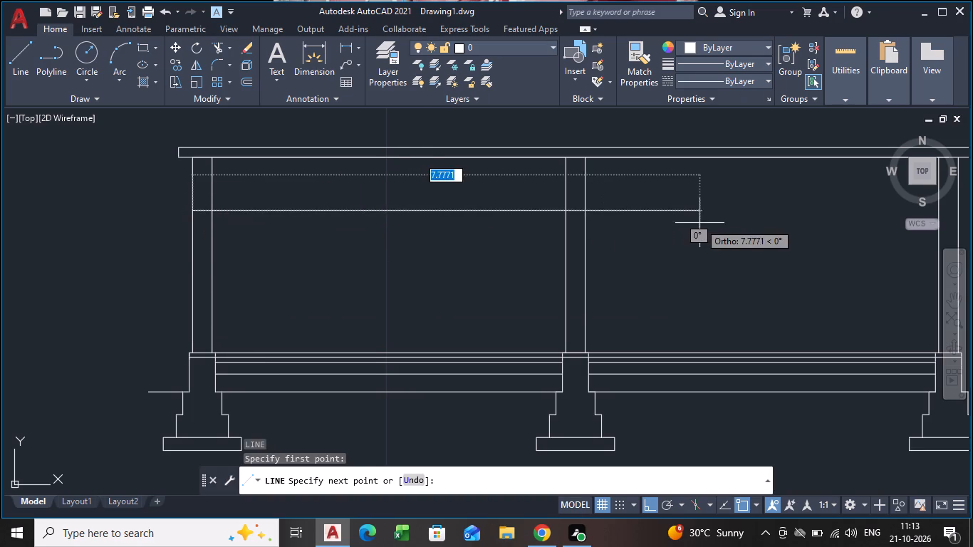
{"action": "left_click", "coordinate": [569, 210]}
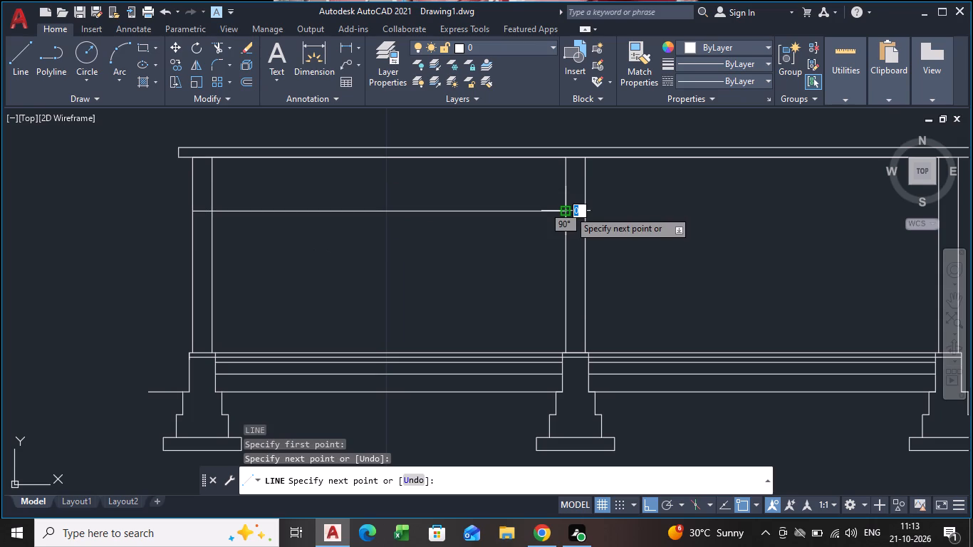
{"action": "key", "text": "Escape"}
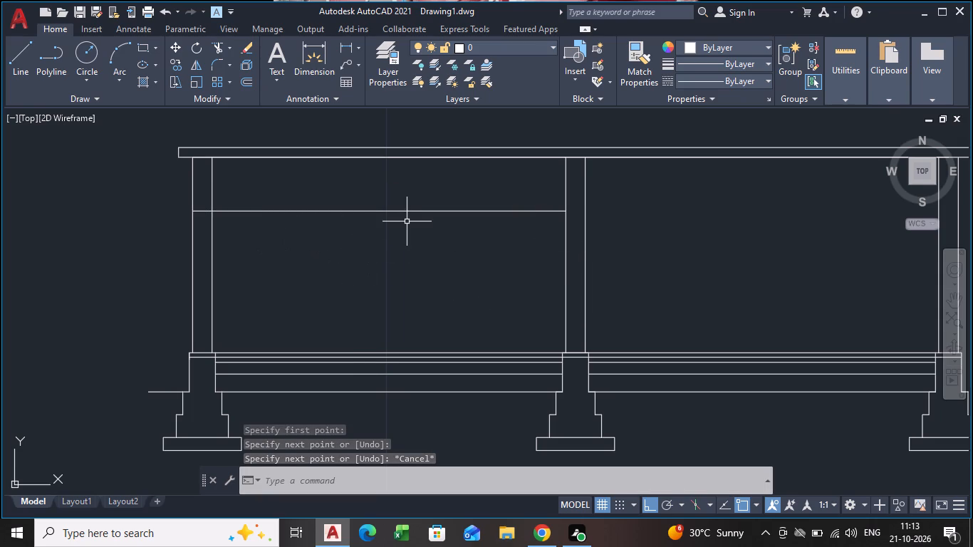
Draw a vertical line from the midpoint of the new horizontal line down to the floor's top line.
{"action": "key", "text": "l"}
{"action": "key", "text": "Return"}
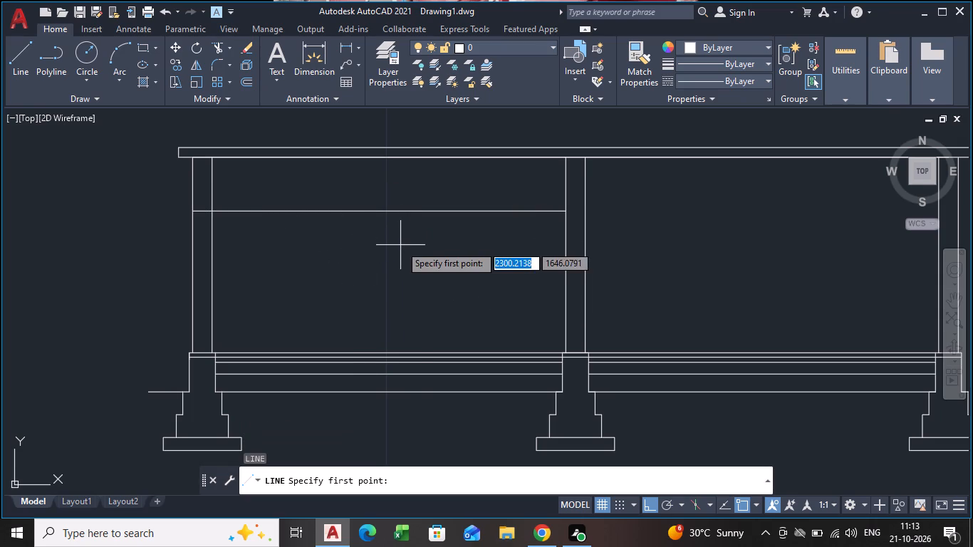
{"action": "left_click", "coordinate": [375, 213]}
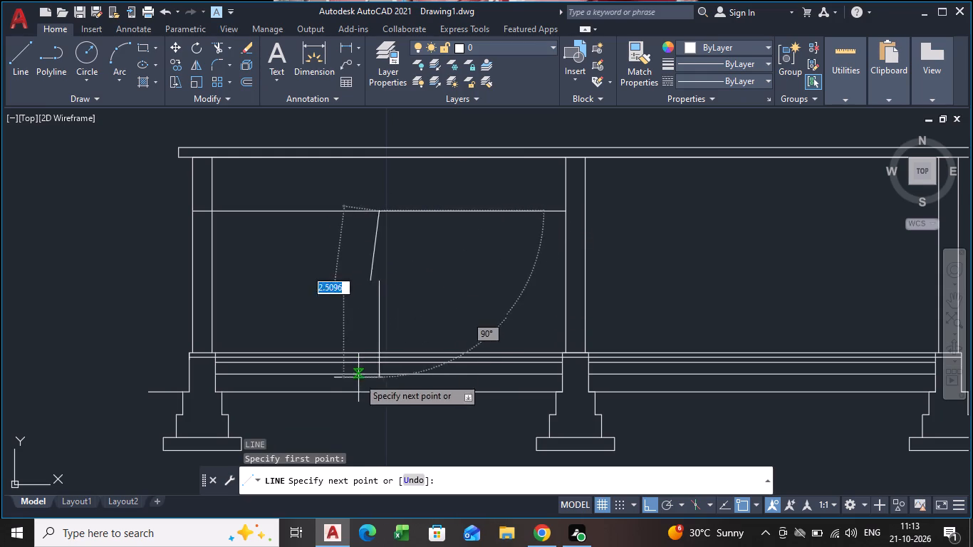
{"action": "scroll", "coordinate": [373, 353], "scroll_direction": "up", "scroll_amount": 4}
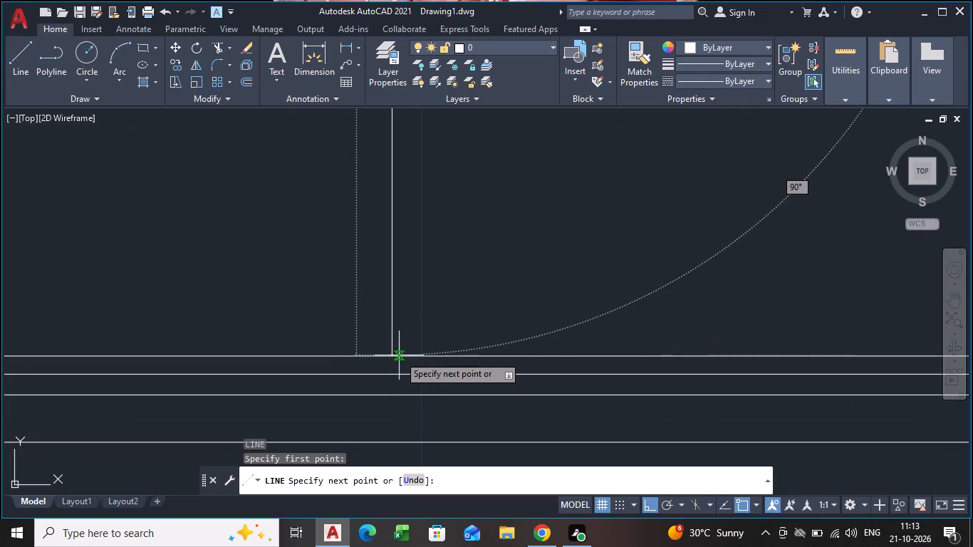
{"action": "left_click", "coordinate": [392, 355]}
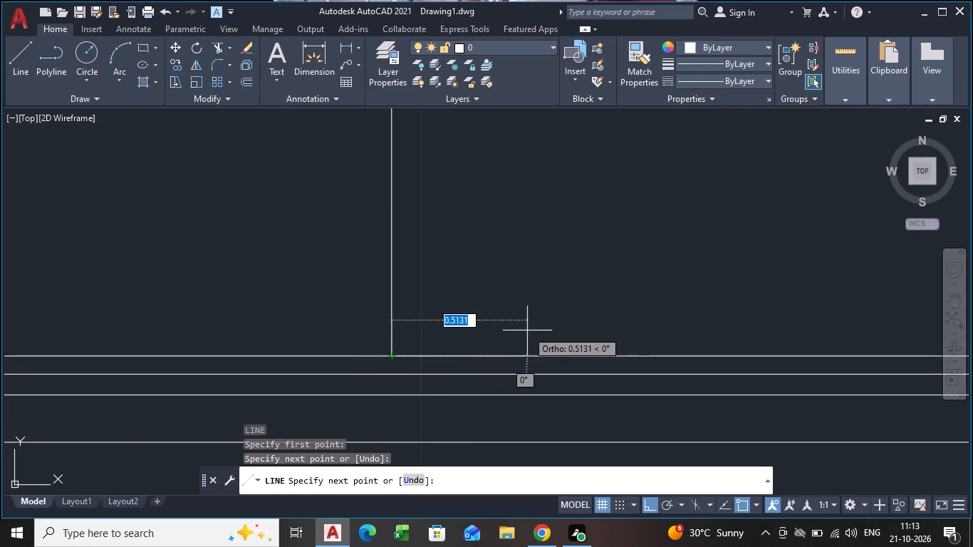
{"action": "key", "text": "Escape"}
Draw a rectangle about 2.72 by 2.05 just inside the bay between the vertical centre line and the middle wall.
{"action": "scroll", "coordinate": [500, 330], "scroll_direction": "down", "scroll_amount": 3}
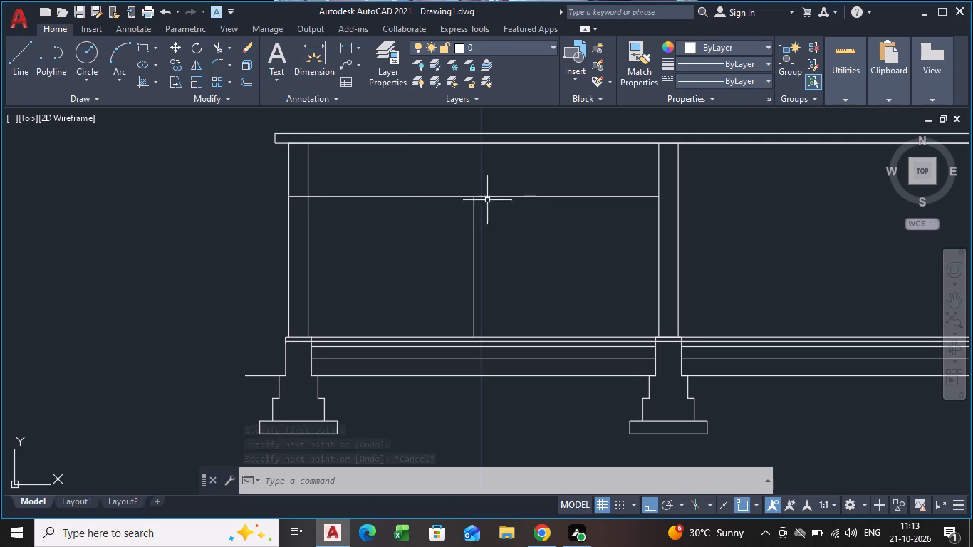
{"action": "left_click", "coordinate": [144, 48]}
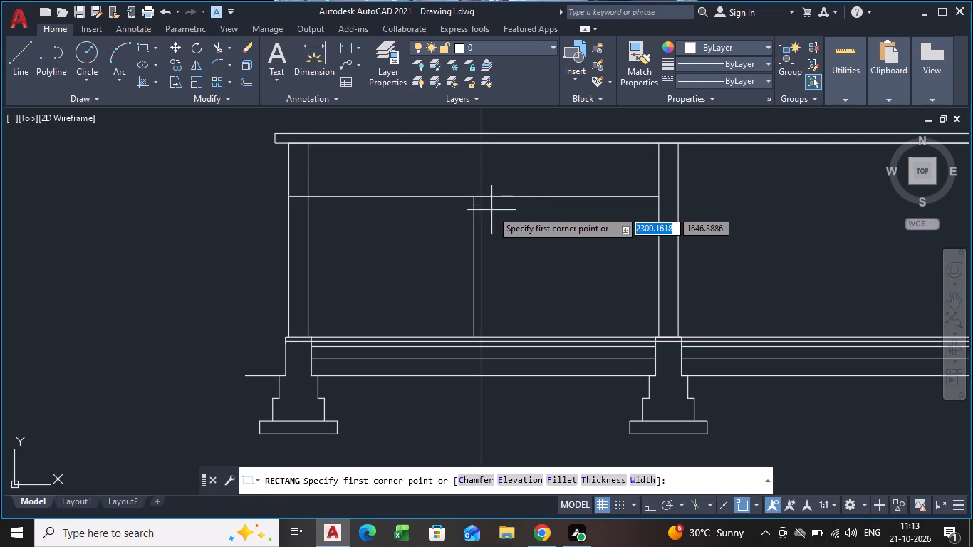
{"action": "scroll", "coordinate": [491, 210], "scroll_direction": "up", "scroll_amount": 2}
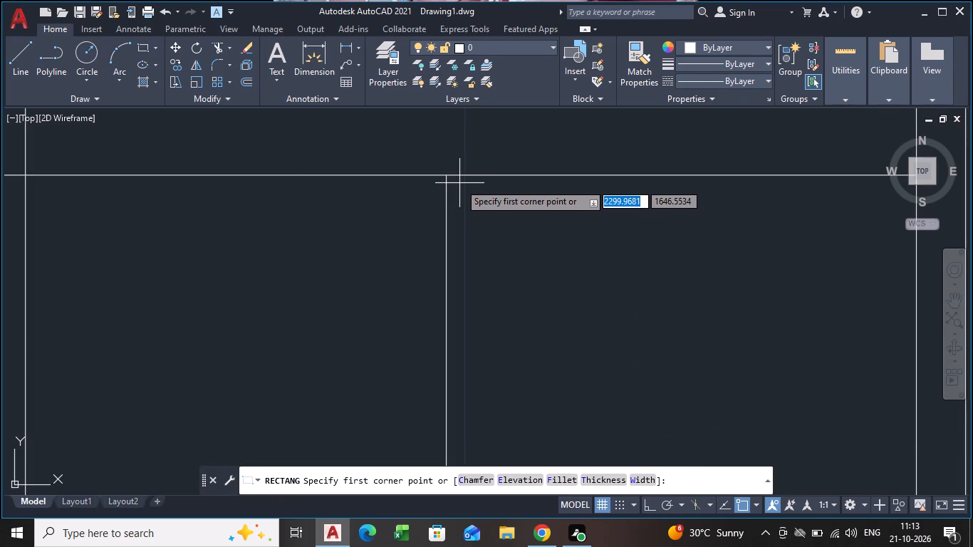
{"action": "left_click", "coordinate": [459, 183]}
{"action": "scroll", "coordinate": [536, 308], "scroll_direction": "down", "scroll_amount": 1}
{"action": "middle_click_drag", "start_coordinate": [524, 308], "coordinate": [474, 249]}
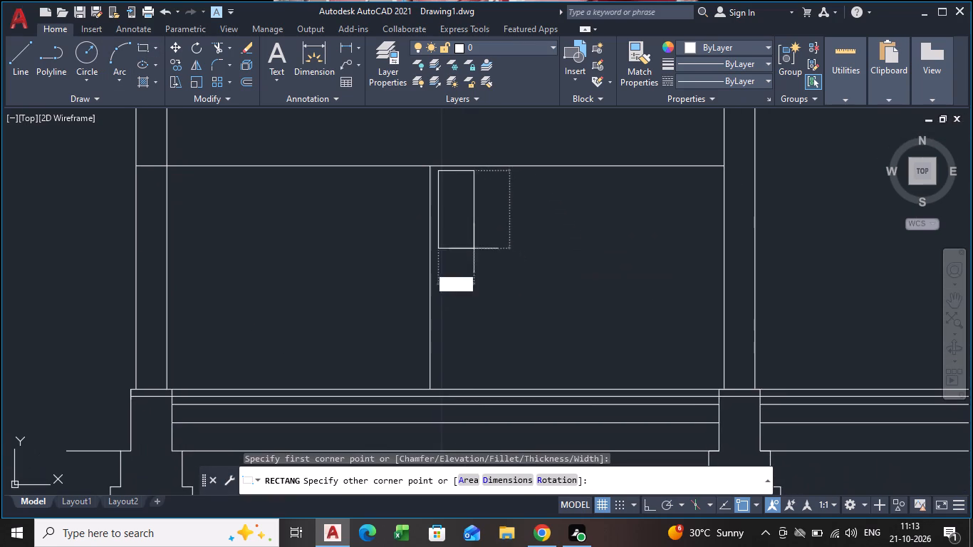
{"action": "middle_click_drag", "start_coordinate": [710, 383], "coordinate": [619, 365]}
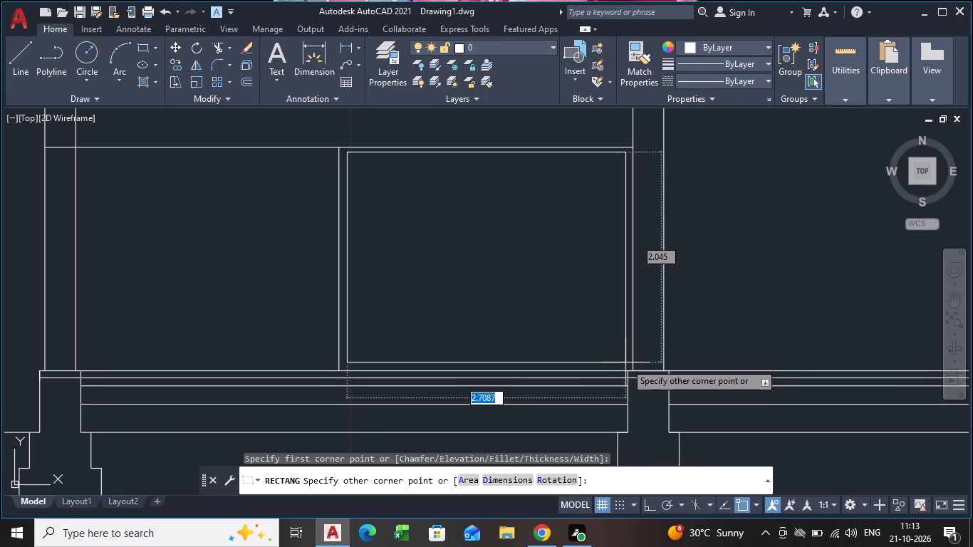
{"action": "scroll", "coordinate": [625, 363], "scroll_direction": "up", "scroll_amount": 3}
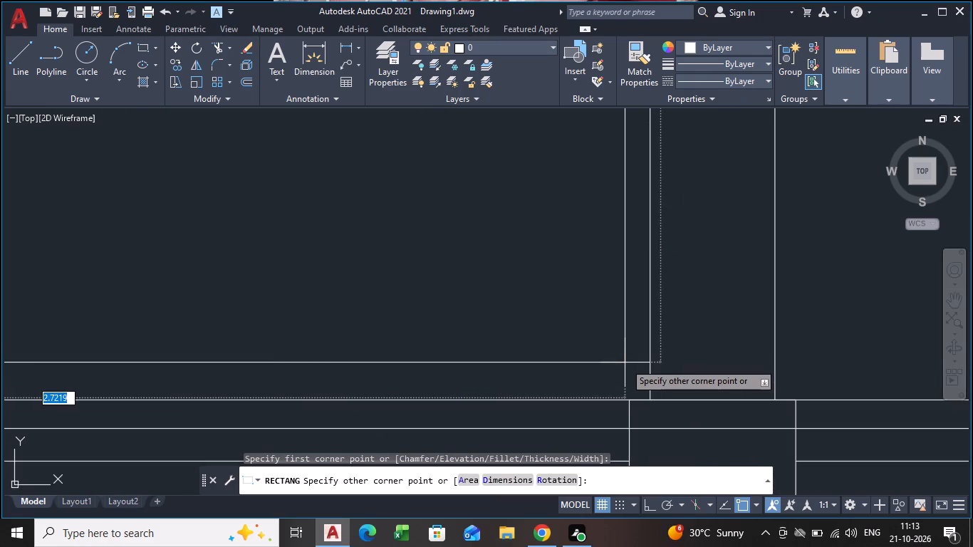
{"action": "left_click", "coordinate": [624, 368]}
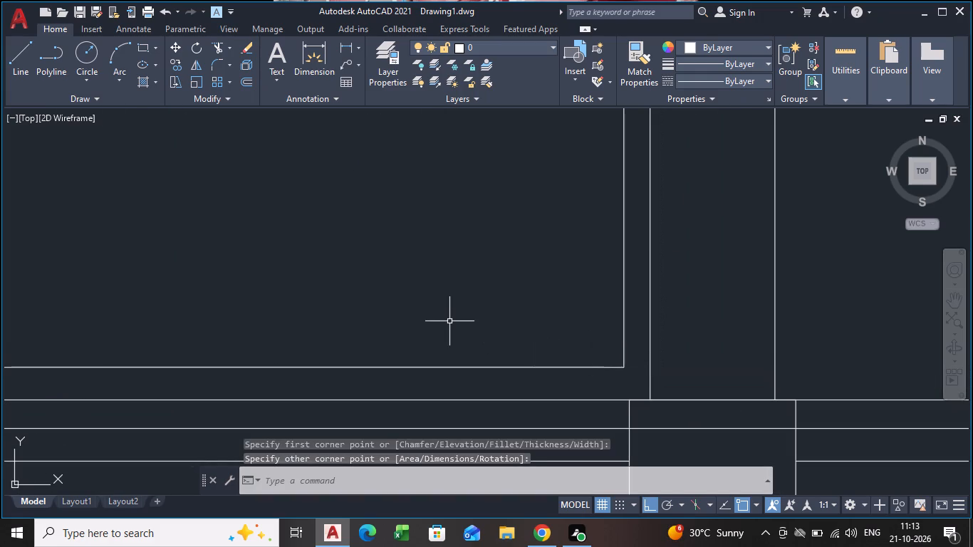
{"action": "key", "text": "Escape"}
Draw a horizontal line across the rectangle from the midpoint of its near vertical side to its opposite side.
{"action": "scroll", "coordinate": [447, 321], "scroll_direction": "down", "scroll_amount": 3}
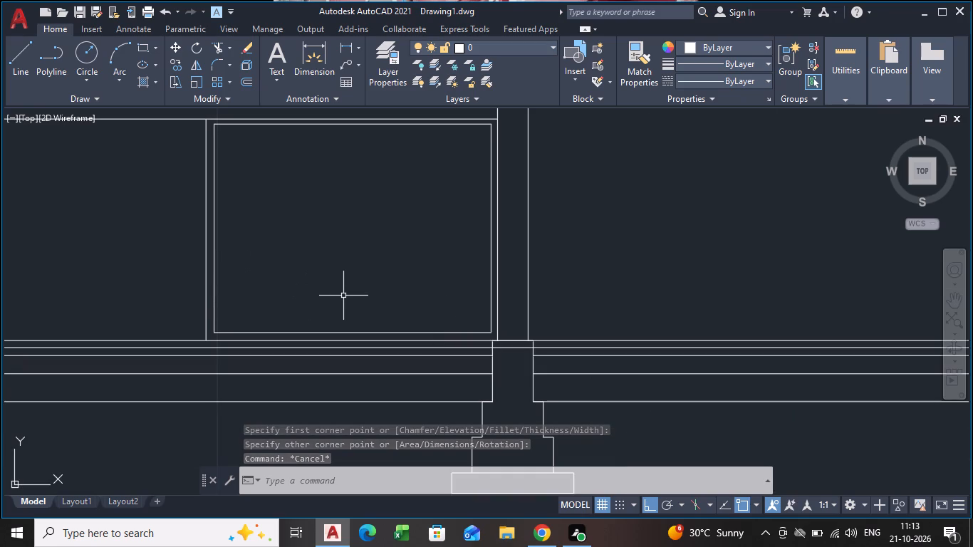
{"action": "key", "text": "l"}
{"action": "key", "text": "Return"}
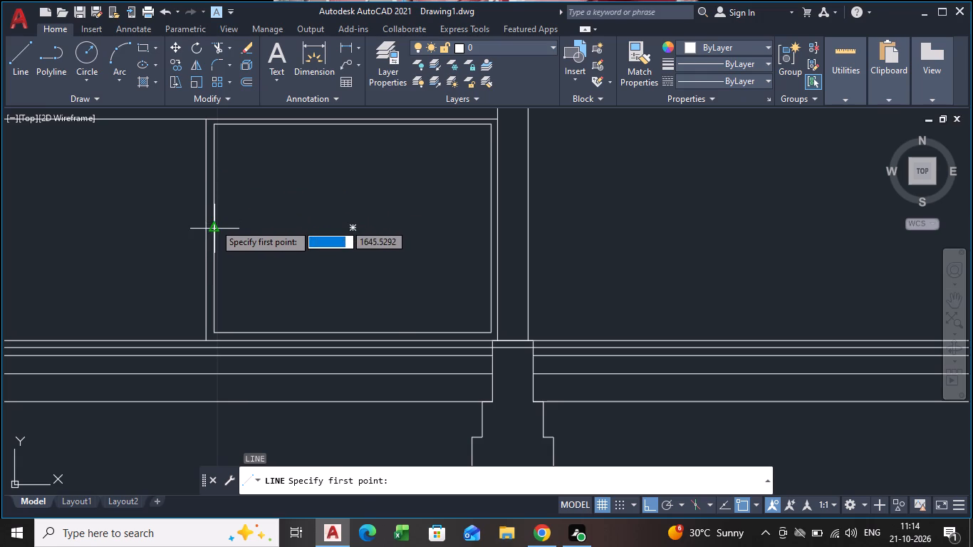
{"action": "left_click", "coordinate": [214, 224]}
{"action": "scroll", "coordinate": [476, 231], "scroll_direction": "up", "scroll_amount": 3}
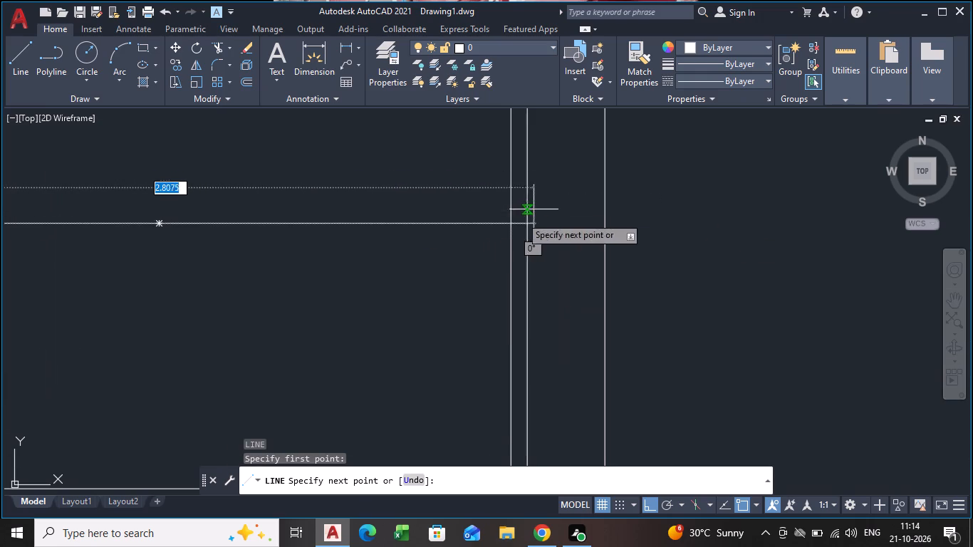
{"action": "left_click", "coordinate": [509, 222]}
{"action": "key", "text": "Escape"}
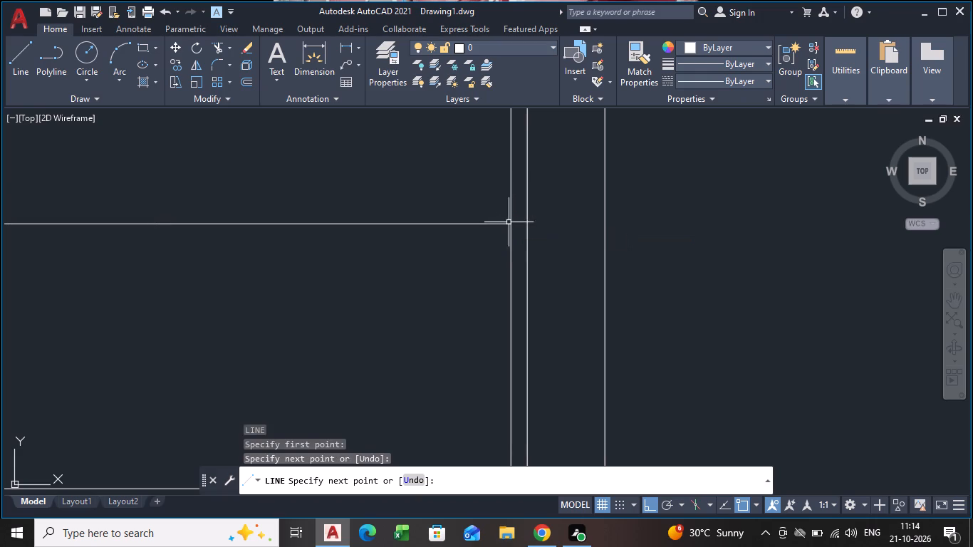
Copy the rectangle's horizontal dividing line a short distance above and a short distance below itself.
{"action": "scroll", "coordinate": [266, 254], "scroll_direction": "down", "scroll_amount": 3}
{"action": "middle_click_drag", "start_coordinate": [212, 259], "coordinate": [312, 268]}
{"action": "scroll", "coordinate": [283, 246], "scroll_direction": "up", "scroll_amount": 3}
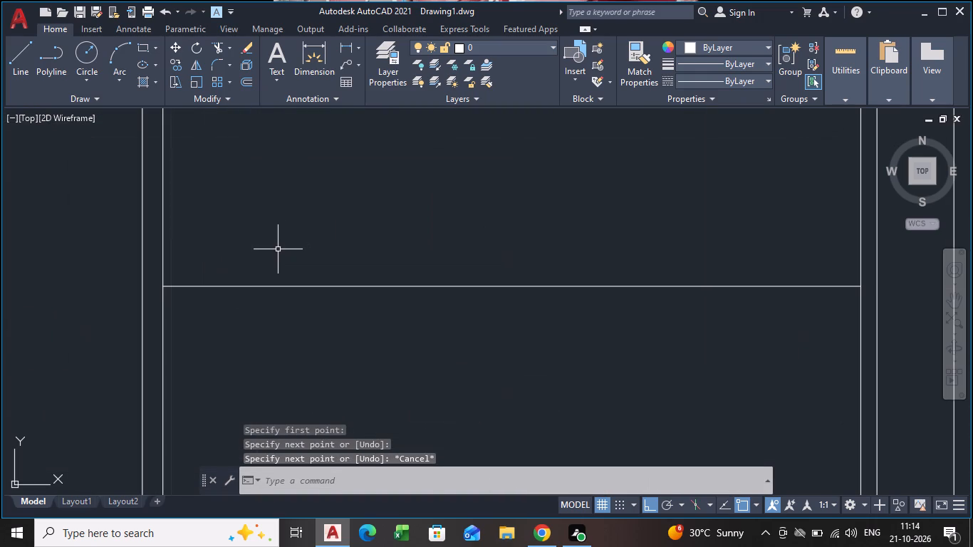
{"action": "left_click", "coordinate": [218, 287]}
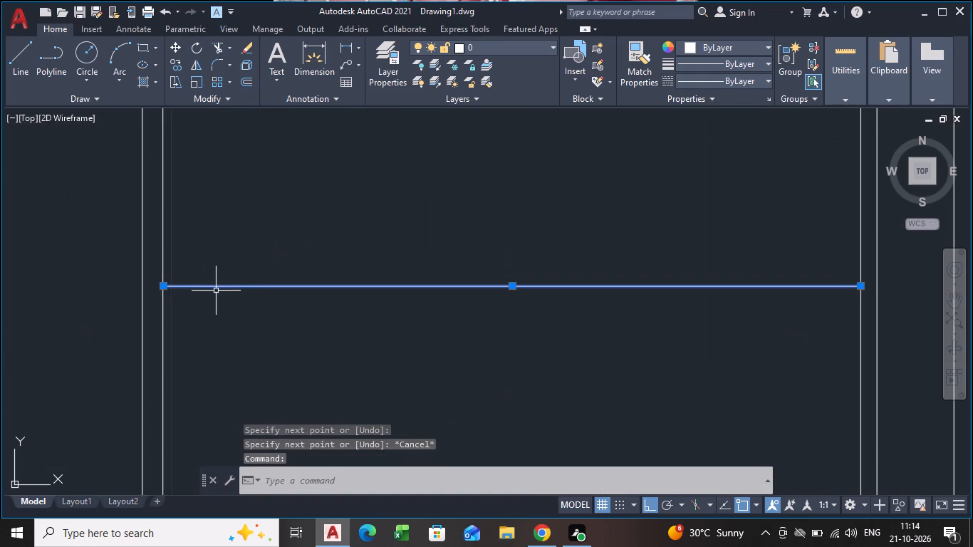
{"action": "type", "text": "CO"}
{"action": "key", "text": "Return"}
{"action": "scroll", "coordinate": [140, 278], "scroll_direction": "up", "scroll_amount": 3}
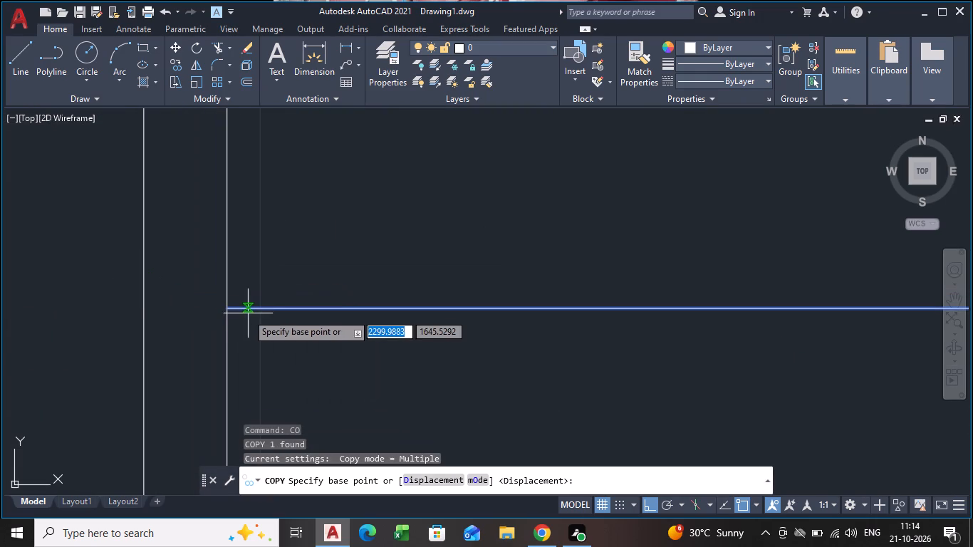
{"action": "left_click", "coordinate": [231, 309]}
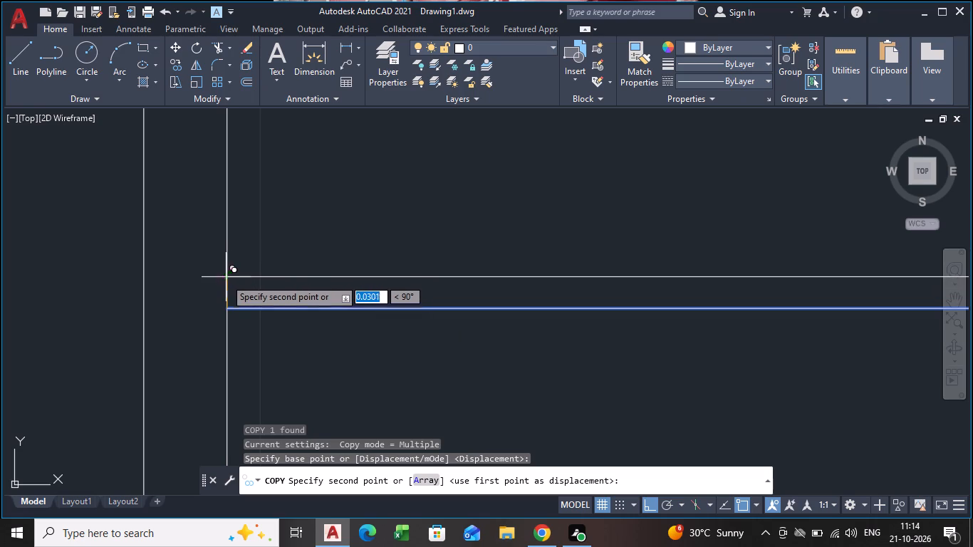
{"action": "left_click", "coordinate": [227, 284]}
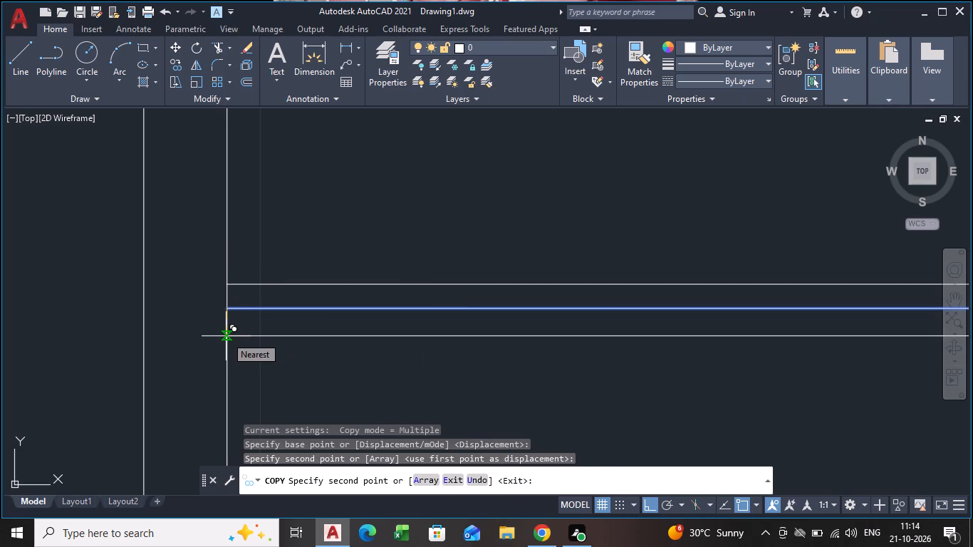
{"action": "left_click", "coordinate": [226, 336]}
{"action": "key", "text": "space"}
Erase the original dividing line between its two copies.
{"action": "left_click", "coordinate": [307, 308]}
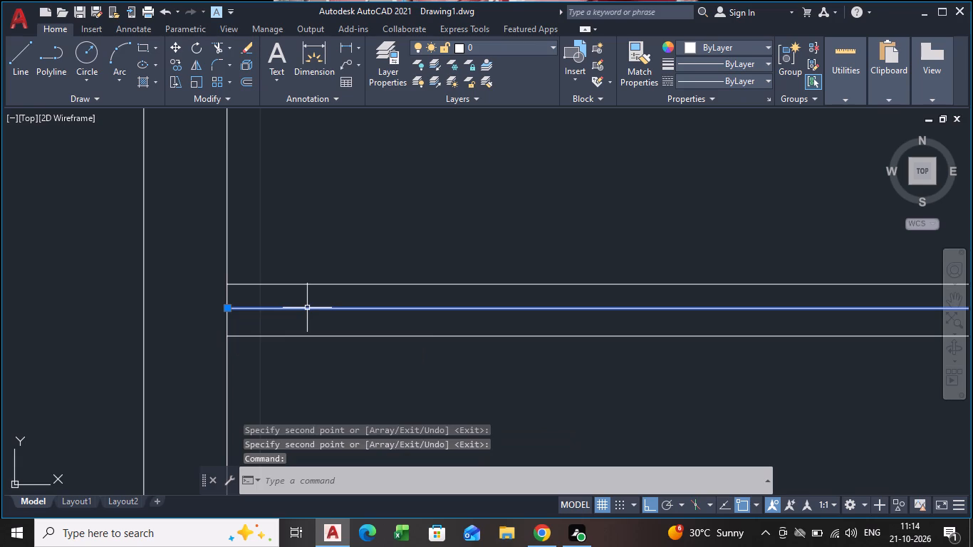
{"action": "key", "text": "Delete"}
Undo the panel rectangle, its dividing lines, the vertical centre line and the horizontal line below the slab, leaving the left bay empty.
{"action": "scroll", "coordinate": [307, 308], "scroll_direction": "down", "scroll_amount": 4}
{"action": "scroll", "coordinate": [413, 334], "scroll_direction": "down", "scroll_amount": 1}
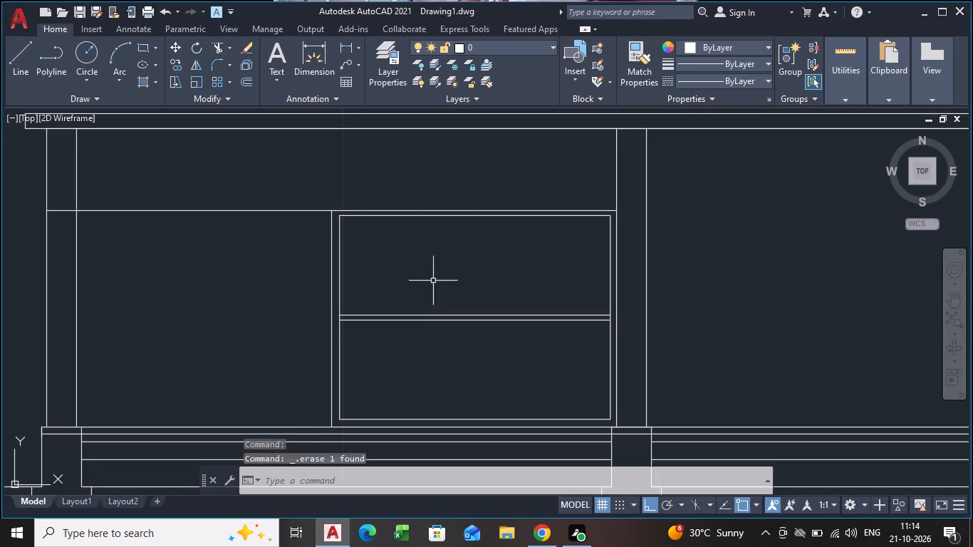
{"action": "scroll", "coordinate": [453, 187], "scroll_direction": "down", "scroll_amount": 3}
{"action": "scroll", "coordinate": [463, 253], "scroll_direction": "up", "scroll_amount": 1}
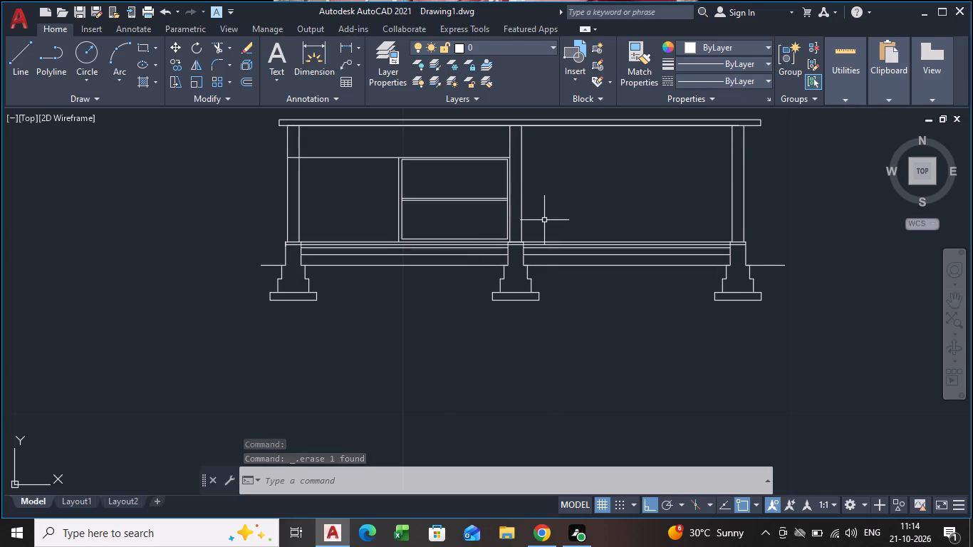
{"action": "key", "text": "ctrl+z"}
{"action": "key", "text": "ctrl+z"}
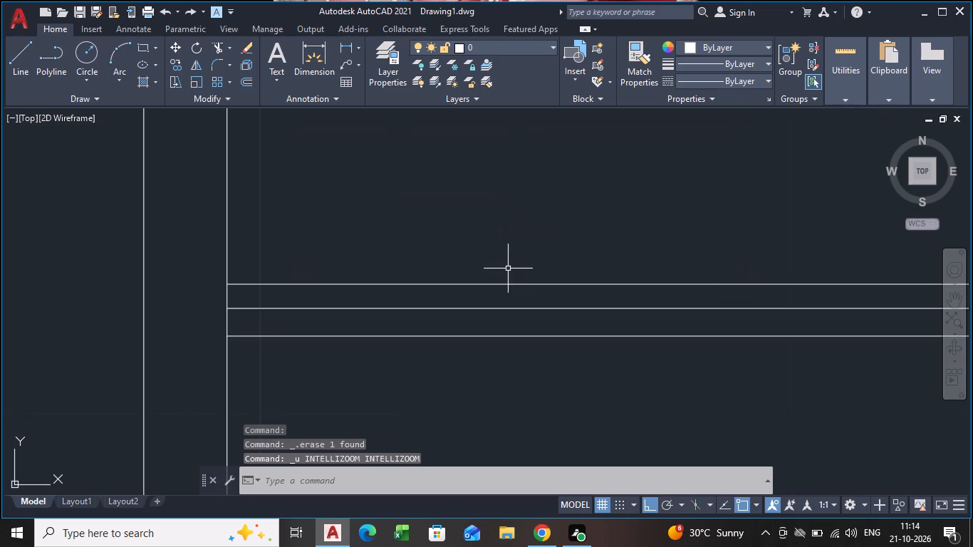
{"action": "key", "text": "ctrl+z"}
{"action": "key", "text": "ctrl+z"}
{"action": "scroll", "coordinate": [508, 269], "scroll_direction": "down", "scroll_amount": 3, "text": "ctrl"}
{"action": "key", "text": "ctrl+z"}
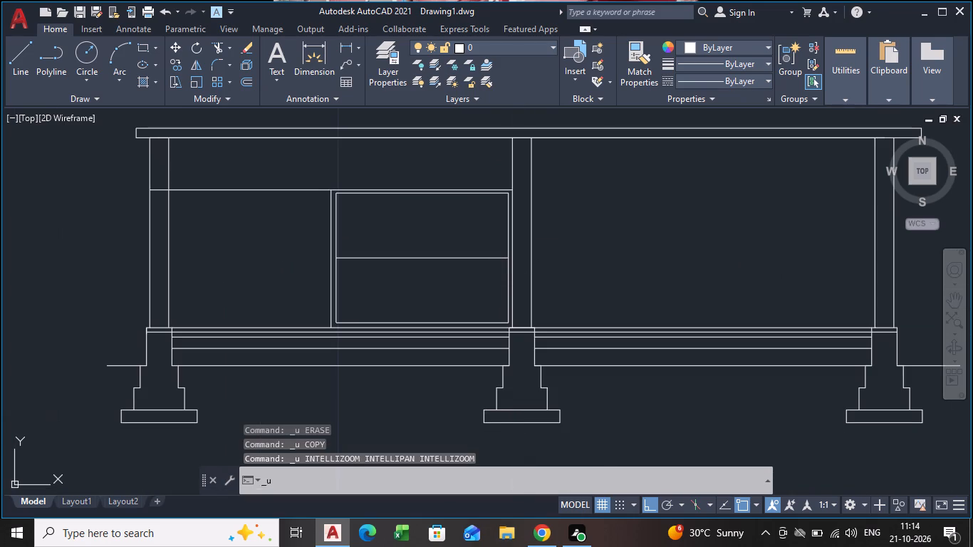
{"action": "key", "text": "ctrl+z"}
{"action": "key", "text": "ctrl+z"}
{"action": "key", "text": "ctrl+z"}
{"action": "key", "text": "ctrl+z"}
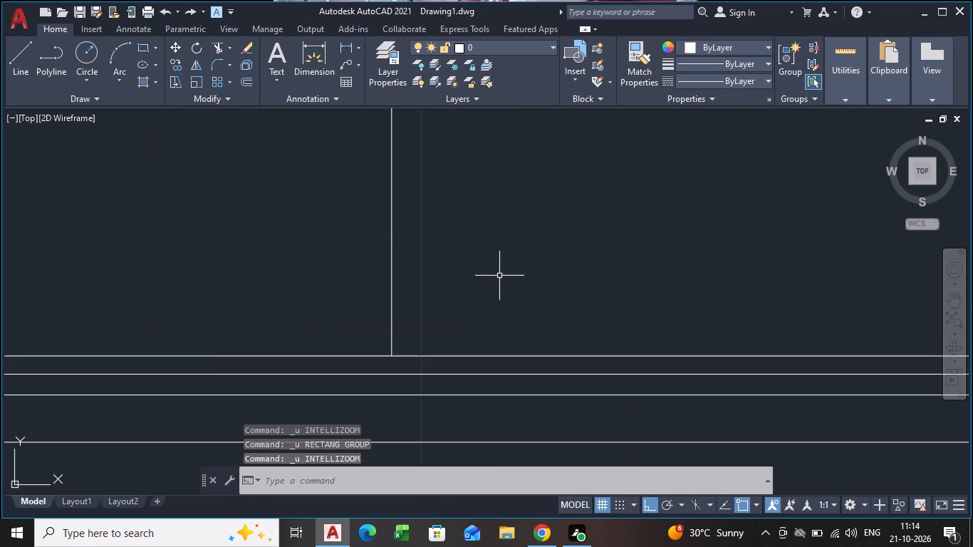
{"action": "key", "text": "ctrl+z"}
{"action": "key", "text": "ctrl+z"}
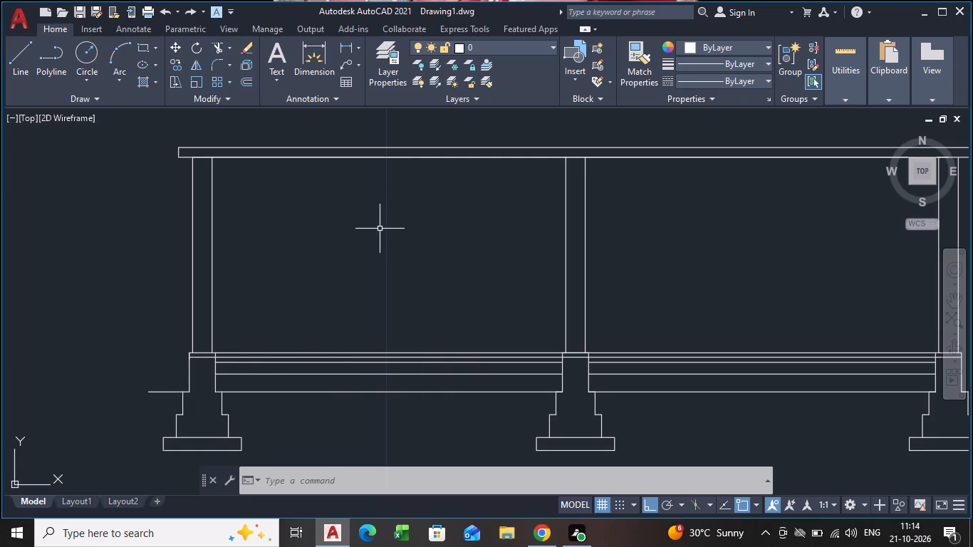
Draw a vertical line about 3 m long from the slab underside's midsection down to the upper floor line in the left bay.
{"action": "key", "text": "l"}
{"action": "key", "text": "Return"}
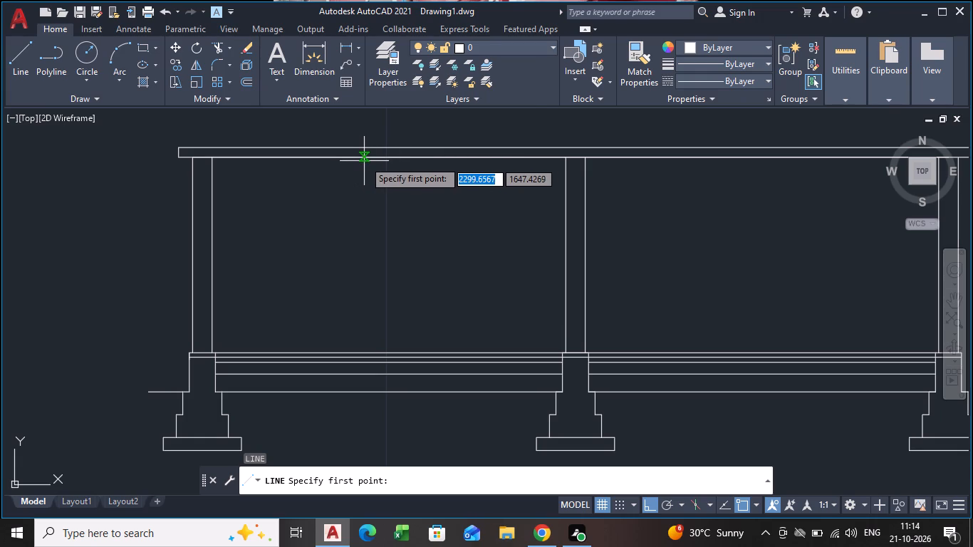
{"action": "left_click", "coordinate": [366, 157]}
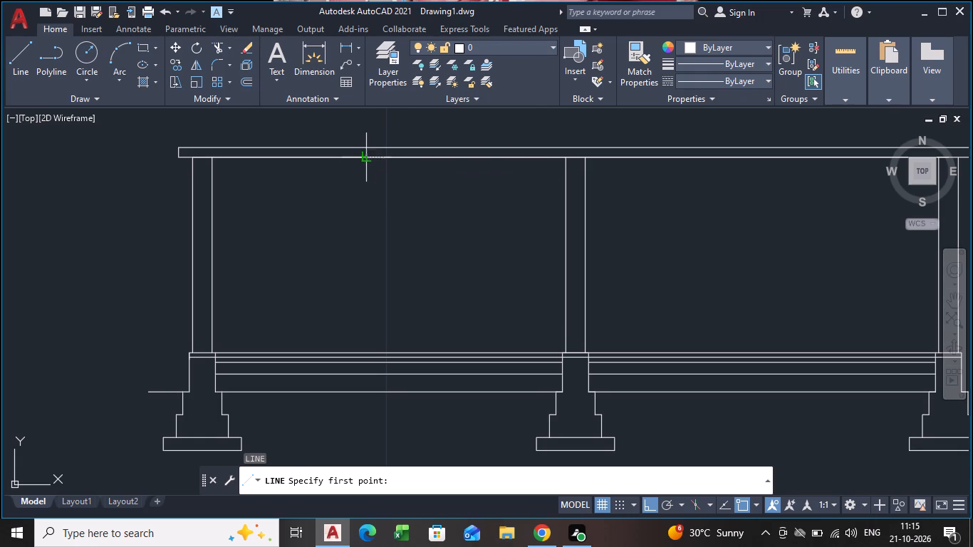
{"action": "scroll", "coordinate": [350, 390], "scroll_direction": "up", "scroll_amount": 2}
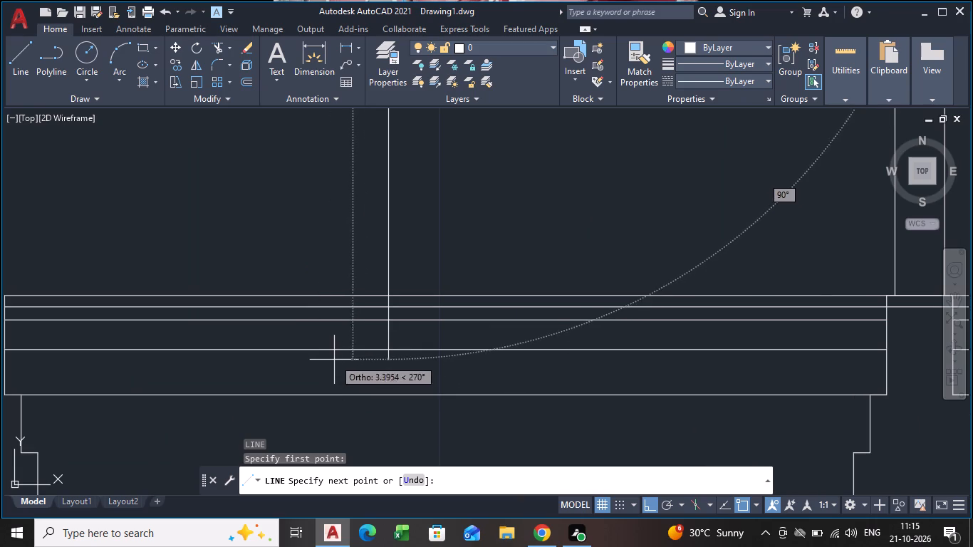
{"action": "left_click", "coordinate": [386, 298]}
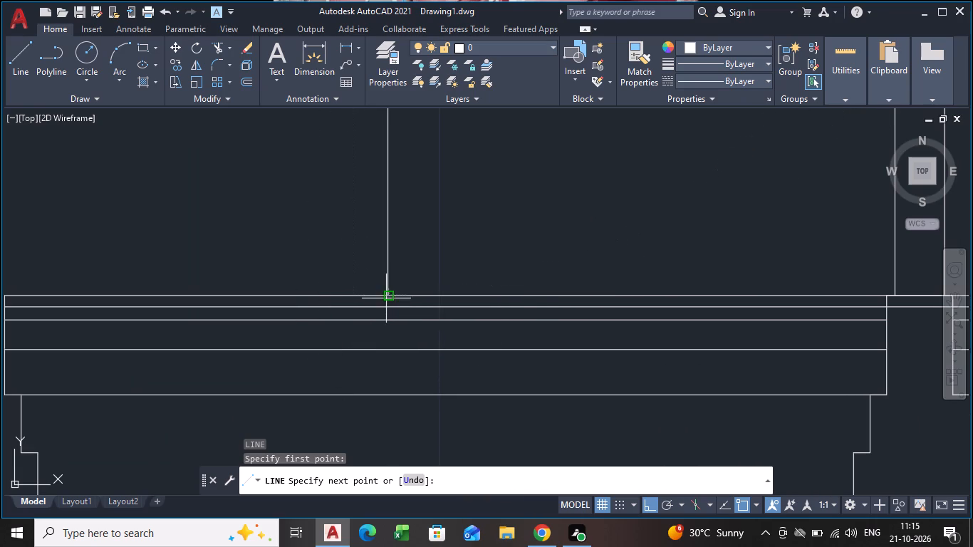
{"action": "key", "text": "Escape"}
Copy the new vertical line about 0.075 m horizontally towards the middle wall to form a thin partition.
{"action": "scroll", "coordinate": [442, 257], "scroll_direction": "down", "scroll_amount": 3}
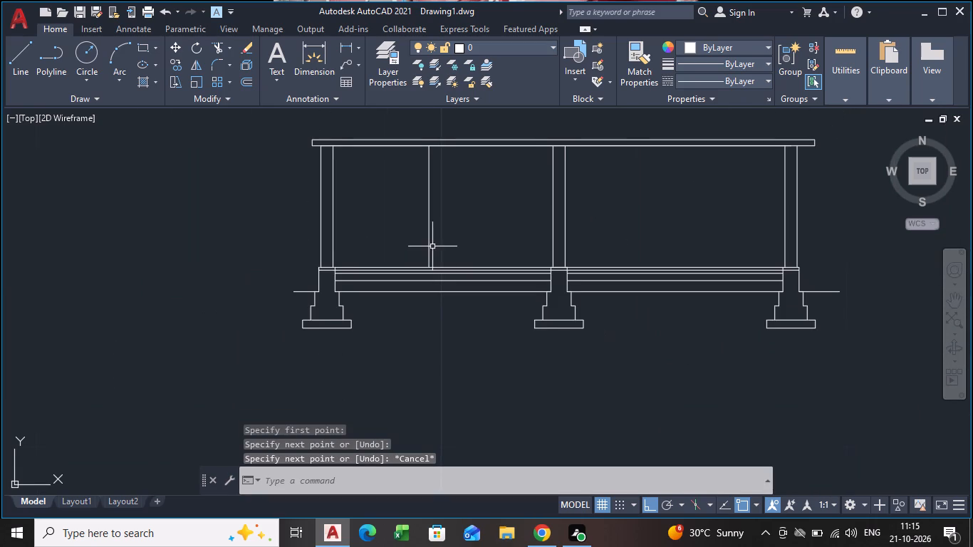
{"action": "middle_click_drag", "start_coordinate": [430, 245], "coordinate": [392, 304]}
{"action": "scroll", "coordinate": [386, 317], "scroll_direction": "up", "scroll_amount": 1}
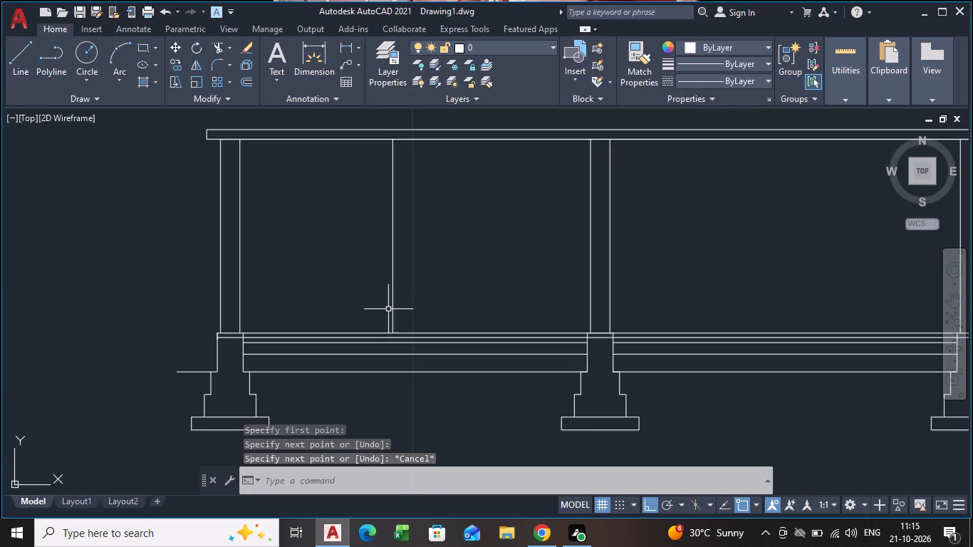
{"action": "left_click", "coordinate": [395, 293]}
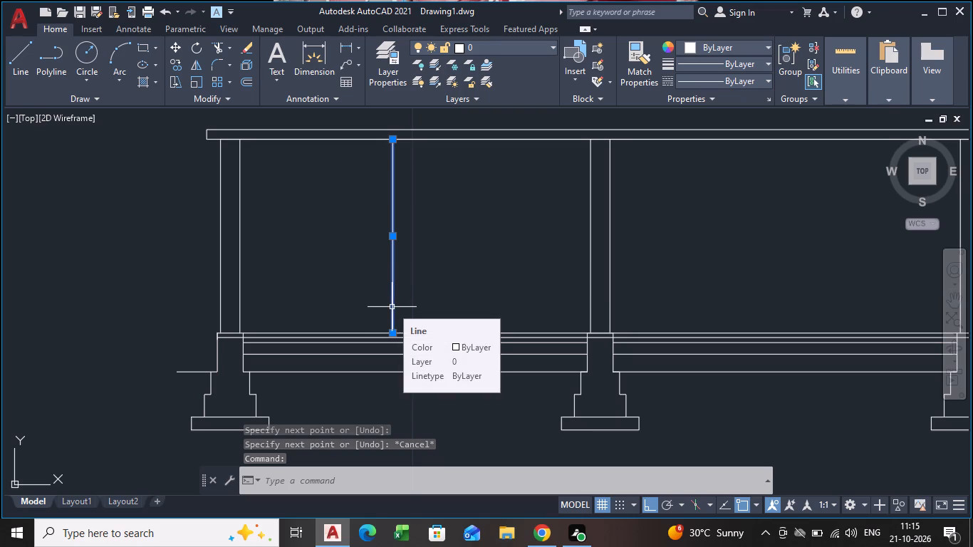
{"action": "key", "text": "c"}
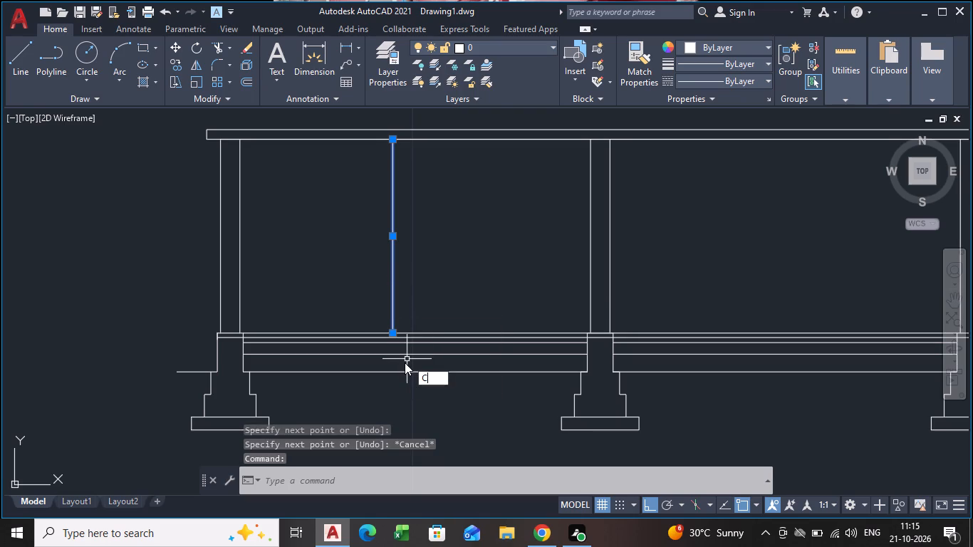
{"action": "key", "text": "o"}
{"action": "key", "text": "Return"}
{"action": "scroll", "coordinate": [405, 348], "scroll_direction": "up", "scroll_amount": 2}
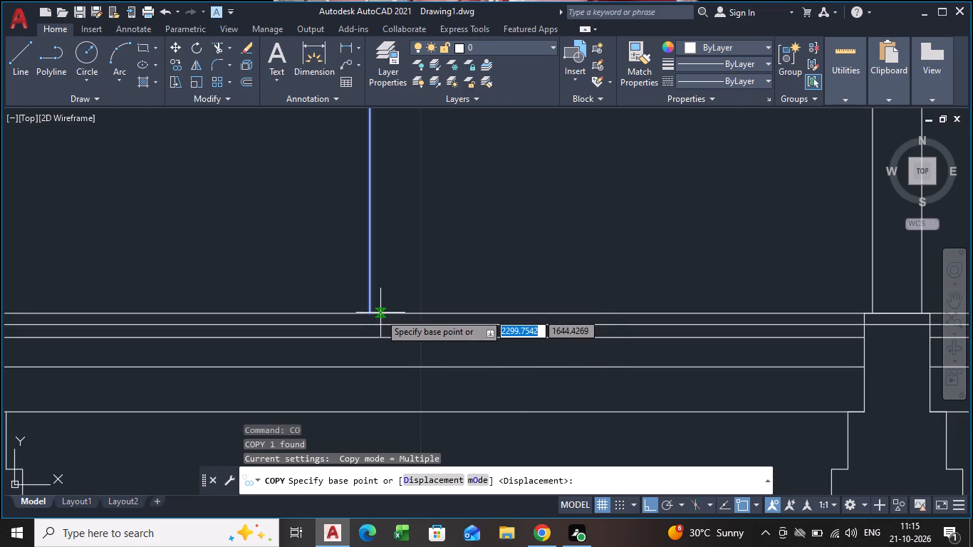
{"action": "left_click", "coordinate": [370, 312]}
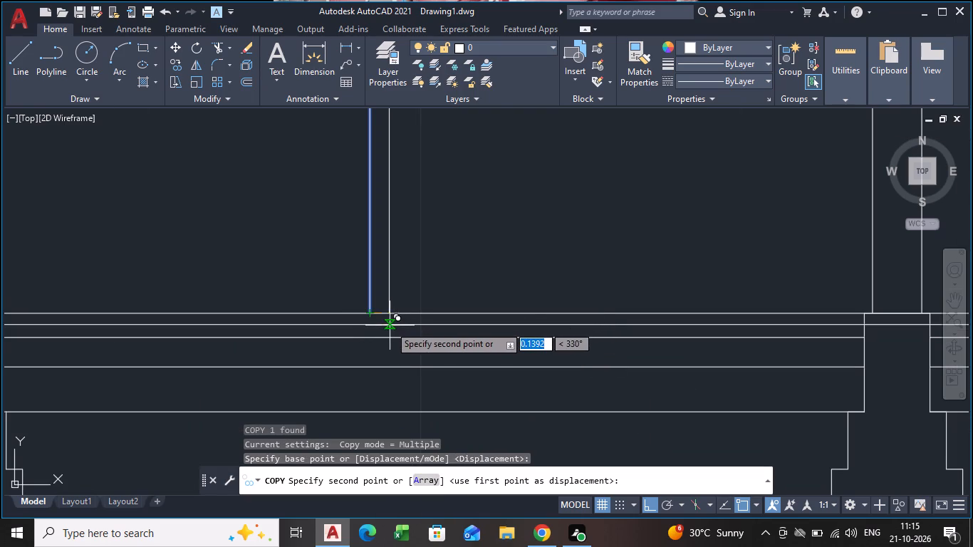
{"action": "scroll", "coordinate": [390, 325], "scroll_direction": "up", "scroll_amount": 3}
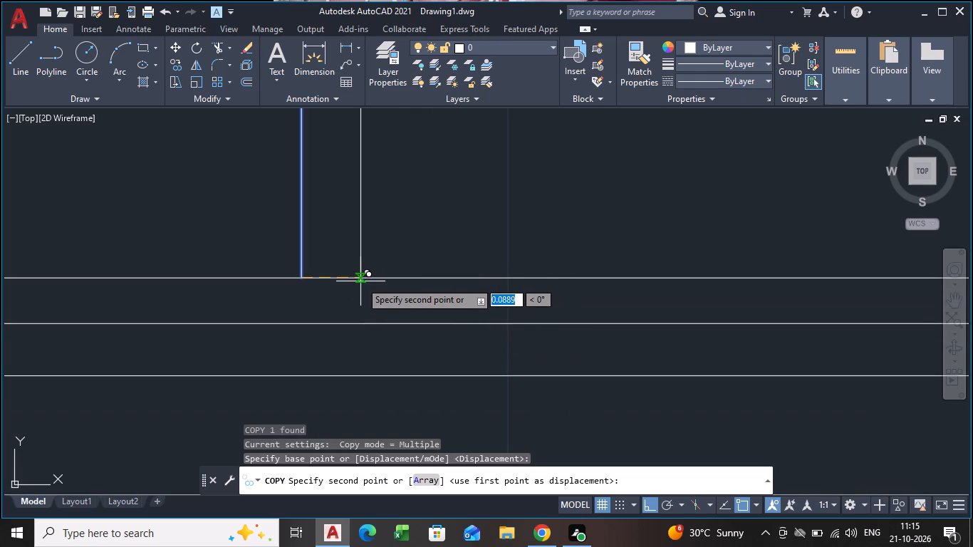
{"action": "left_click", "coordinate": [351, 281]}
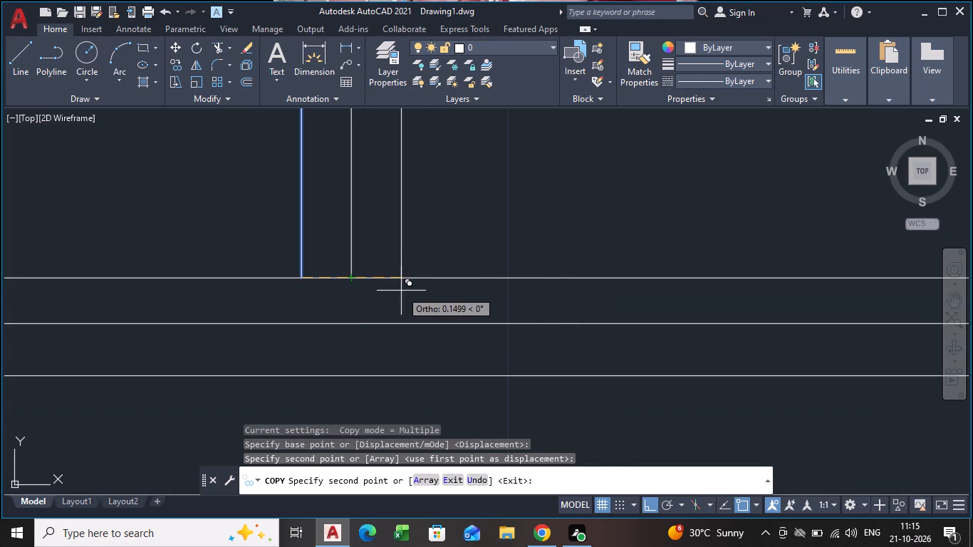
{"action": "key", "text": "Escape"}
Move the copied partition line slightly further towards the middle wall to widen the gap from the original line.
{"action": "scroll", "coordinate": [401, 291], "scroll_direction": "down", "scroll_amount": 5}
{"action": "middle_click_drag", "start_coordinate": [384, 289], "coordinate": [376, 346]}
{"action": "scroll", "coordinate": [381, 323], "scroll_direction": "up", "scroll_amount": 2}
{"action": "left_click", "coordinate": [390, 318]}
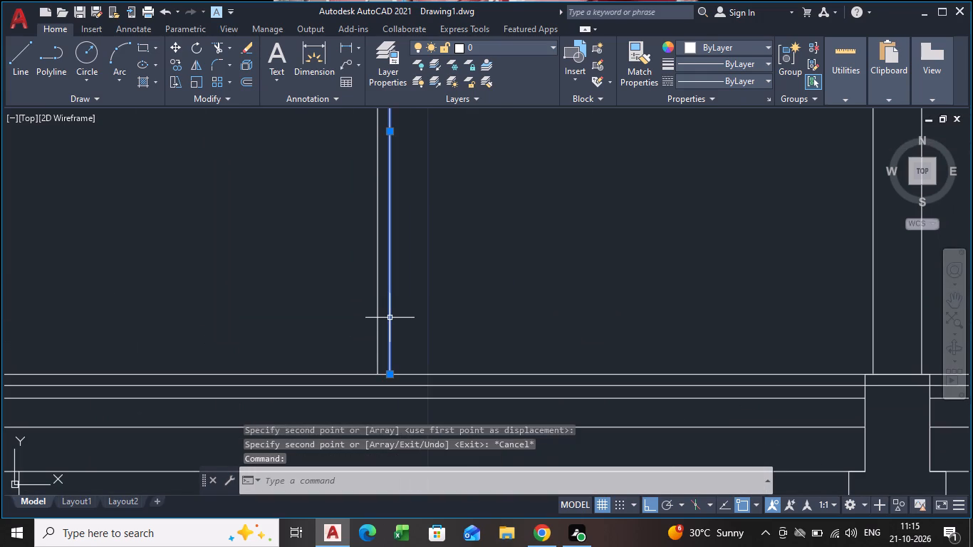
{"action": "key", "text": "m"}
{"action": "key", "text": "Return"}
{"action": "scroll", "coordinate": [380, 360], "scroll_direction": "up", "scroll_amount": 2}
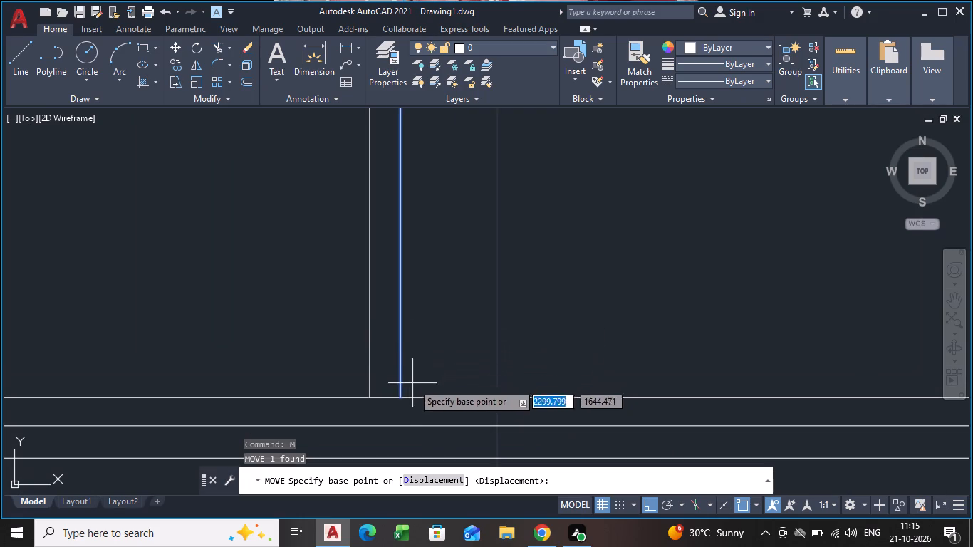
{"action": "left_click", "coordinate": [400, 396]}
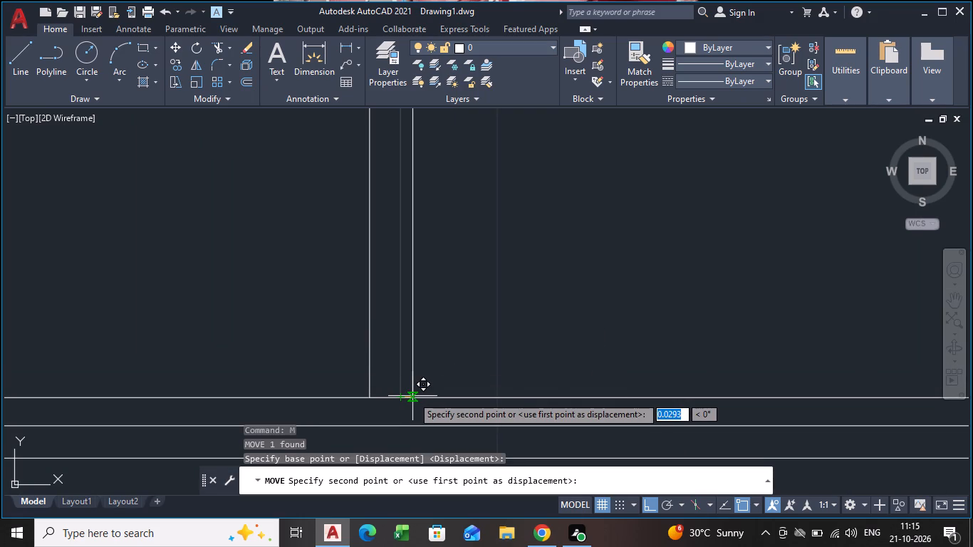
{"action": "left_click", "coordinate": [415, 396]}
{"action": "key", "text": "Escape"}
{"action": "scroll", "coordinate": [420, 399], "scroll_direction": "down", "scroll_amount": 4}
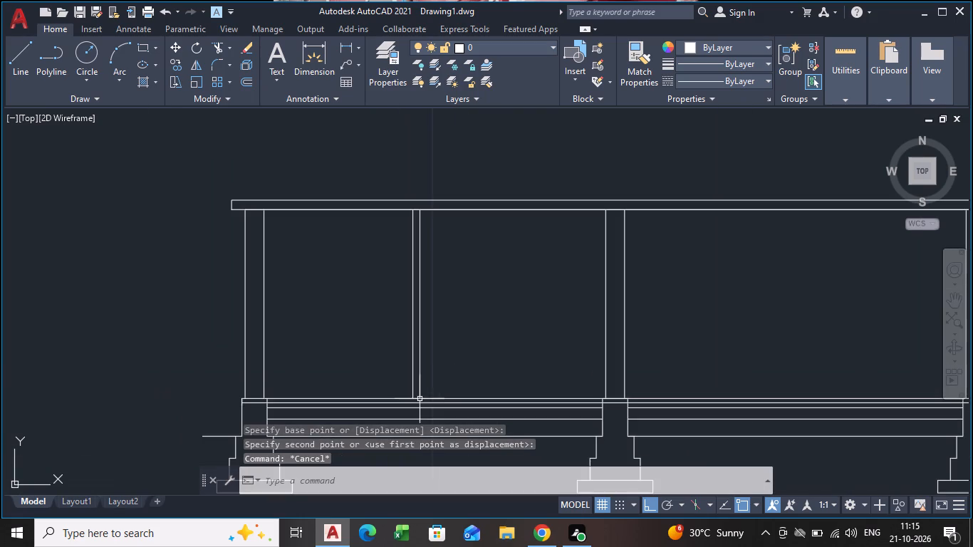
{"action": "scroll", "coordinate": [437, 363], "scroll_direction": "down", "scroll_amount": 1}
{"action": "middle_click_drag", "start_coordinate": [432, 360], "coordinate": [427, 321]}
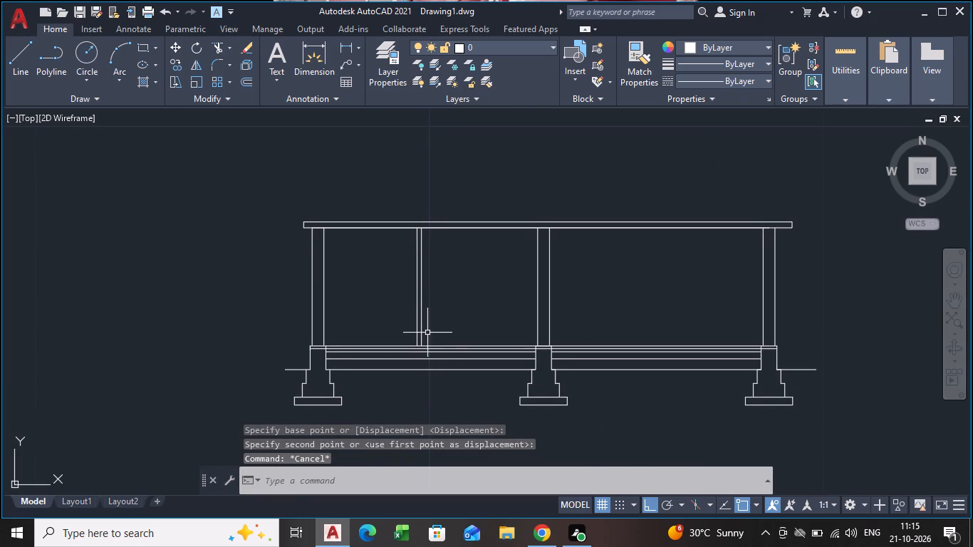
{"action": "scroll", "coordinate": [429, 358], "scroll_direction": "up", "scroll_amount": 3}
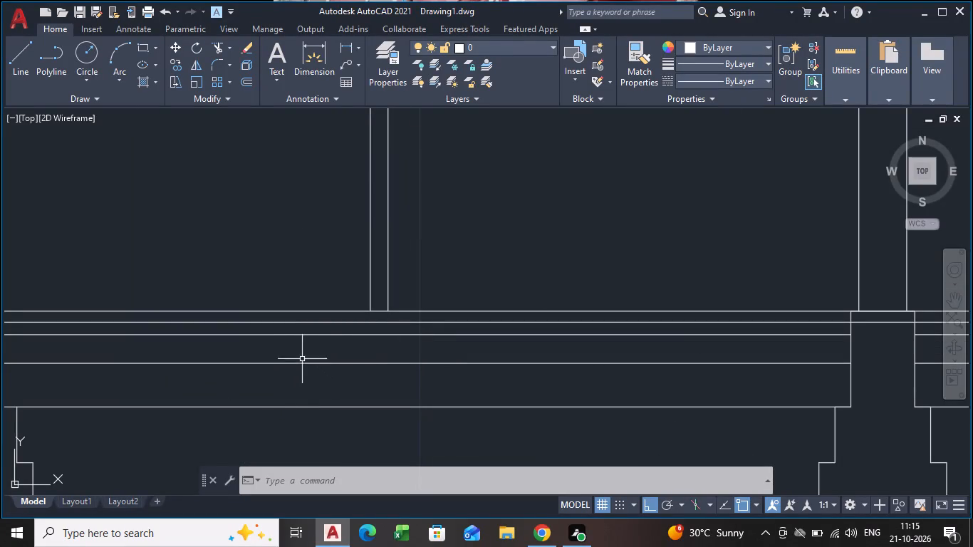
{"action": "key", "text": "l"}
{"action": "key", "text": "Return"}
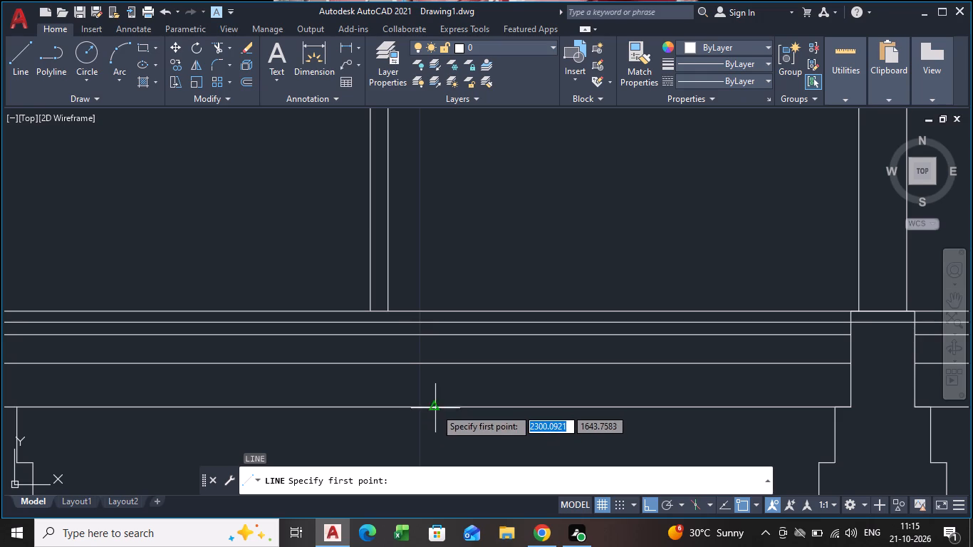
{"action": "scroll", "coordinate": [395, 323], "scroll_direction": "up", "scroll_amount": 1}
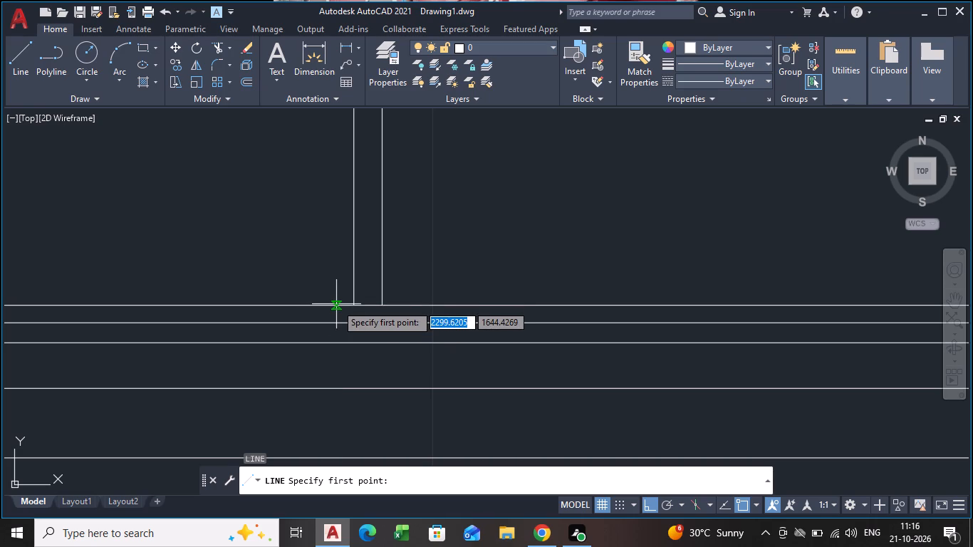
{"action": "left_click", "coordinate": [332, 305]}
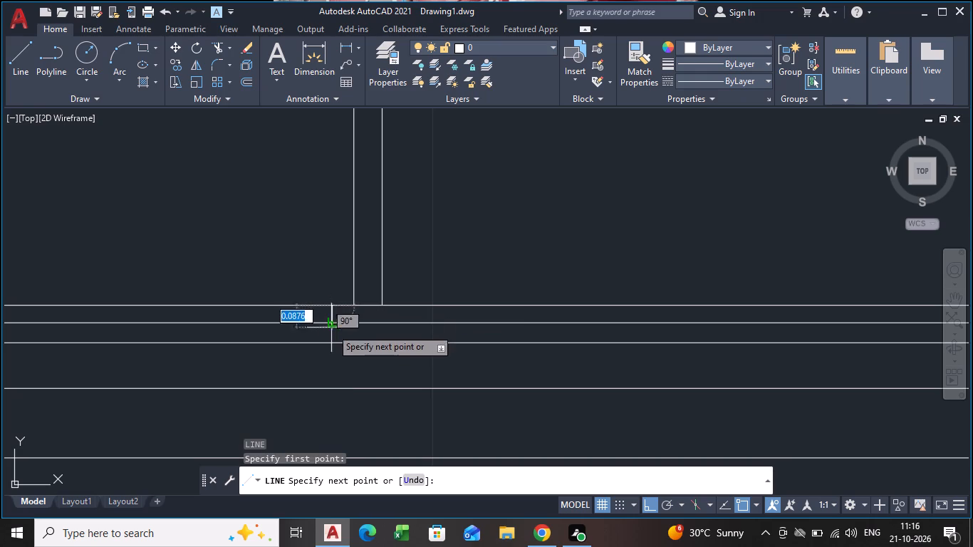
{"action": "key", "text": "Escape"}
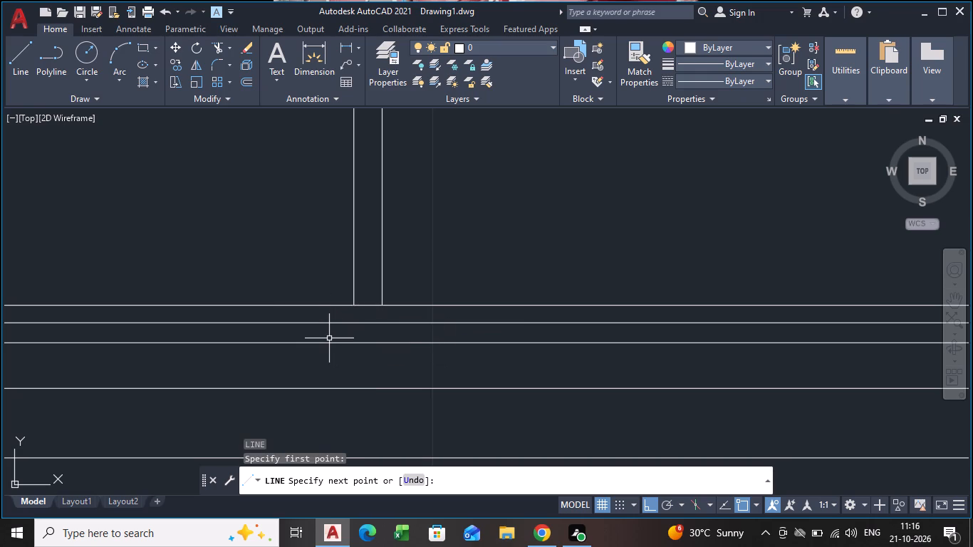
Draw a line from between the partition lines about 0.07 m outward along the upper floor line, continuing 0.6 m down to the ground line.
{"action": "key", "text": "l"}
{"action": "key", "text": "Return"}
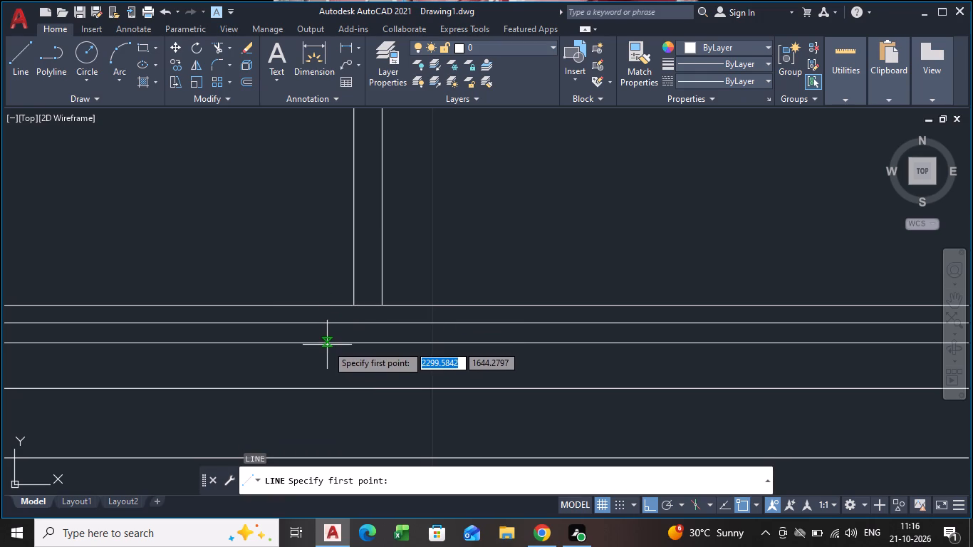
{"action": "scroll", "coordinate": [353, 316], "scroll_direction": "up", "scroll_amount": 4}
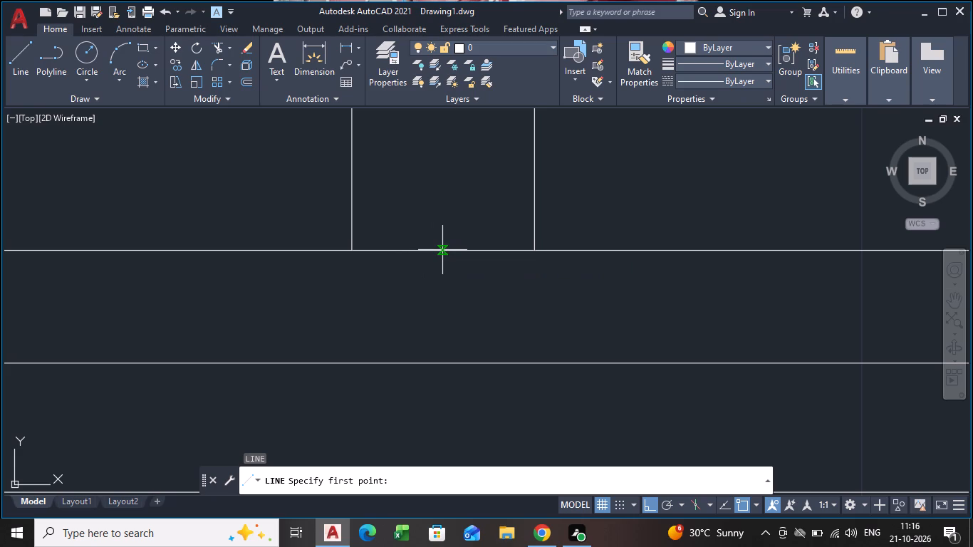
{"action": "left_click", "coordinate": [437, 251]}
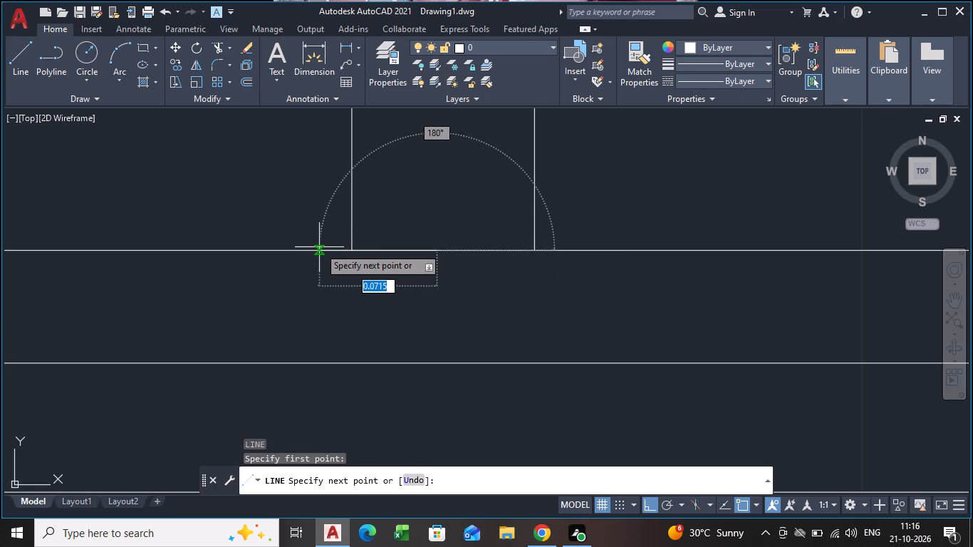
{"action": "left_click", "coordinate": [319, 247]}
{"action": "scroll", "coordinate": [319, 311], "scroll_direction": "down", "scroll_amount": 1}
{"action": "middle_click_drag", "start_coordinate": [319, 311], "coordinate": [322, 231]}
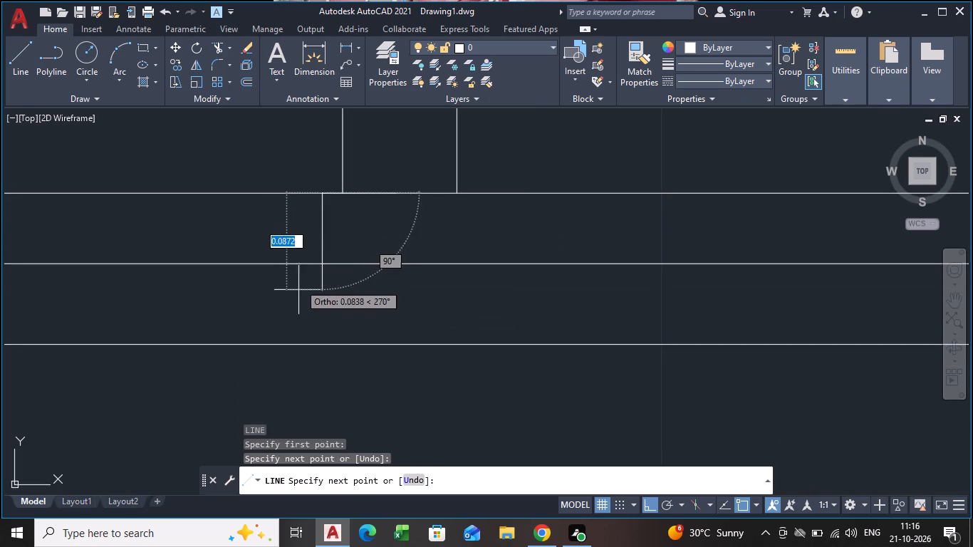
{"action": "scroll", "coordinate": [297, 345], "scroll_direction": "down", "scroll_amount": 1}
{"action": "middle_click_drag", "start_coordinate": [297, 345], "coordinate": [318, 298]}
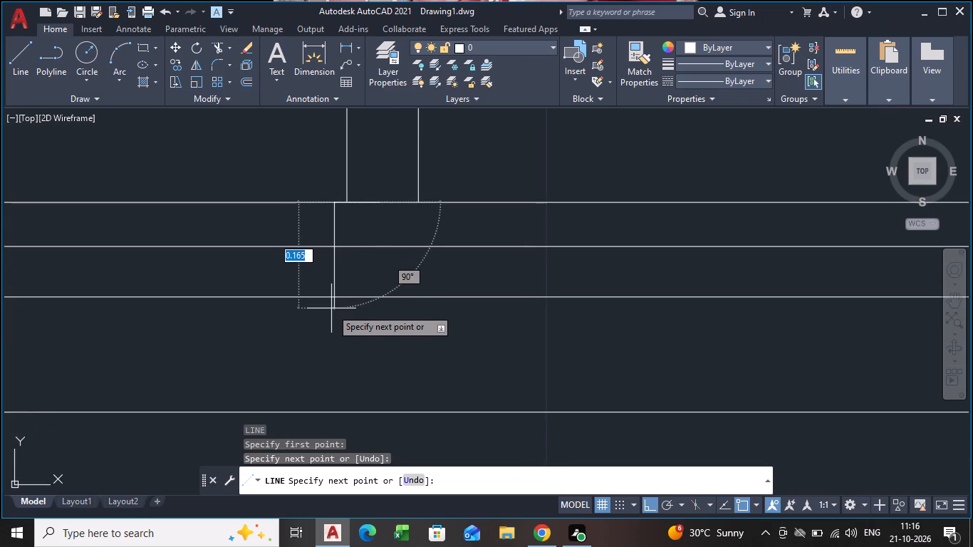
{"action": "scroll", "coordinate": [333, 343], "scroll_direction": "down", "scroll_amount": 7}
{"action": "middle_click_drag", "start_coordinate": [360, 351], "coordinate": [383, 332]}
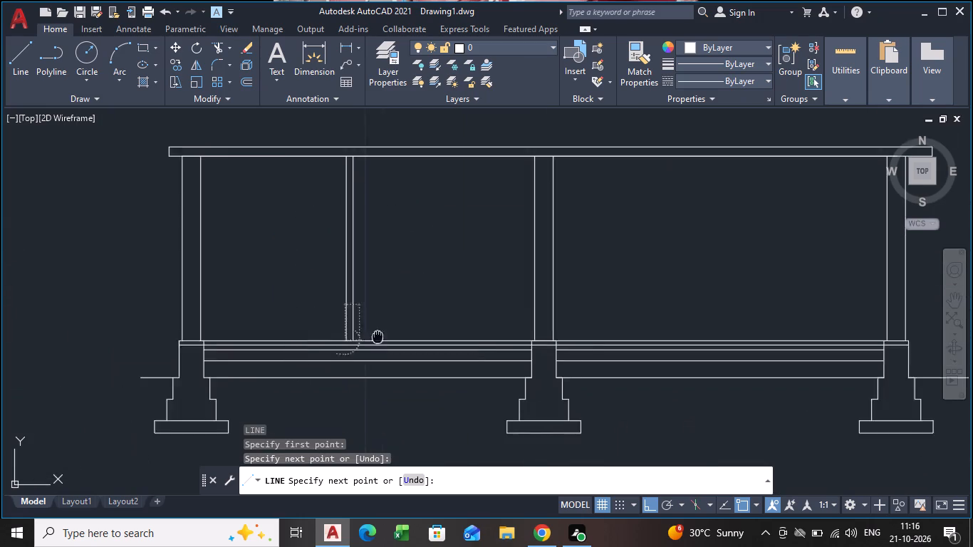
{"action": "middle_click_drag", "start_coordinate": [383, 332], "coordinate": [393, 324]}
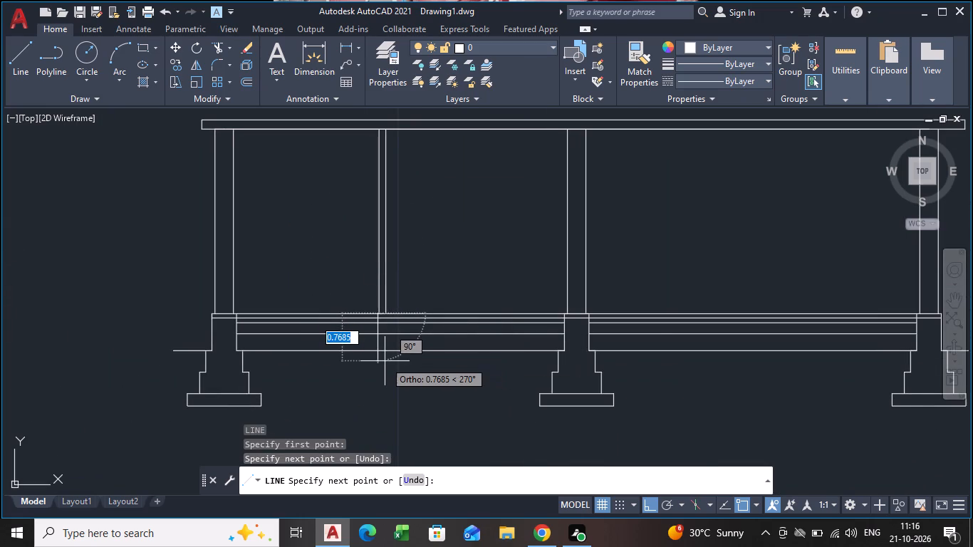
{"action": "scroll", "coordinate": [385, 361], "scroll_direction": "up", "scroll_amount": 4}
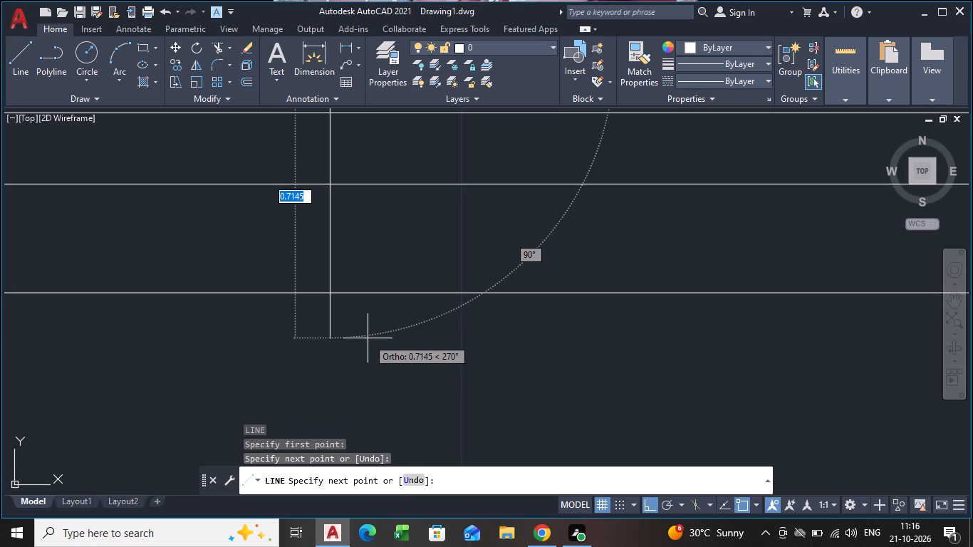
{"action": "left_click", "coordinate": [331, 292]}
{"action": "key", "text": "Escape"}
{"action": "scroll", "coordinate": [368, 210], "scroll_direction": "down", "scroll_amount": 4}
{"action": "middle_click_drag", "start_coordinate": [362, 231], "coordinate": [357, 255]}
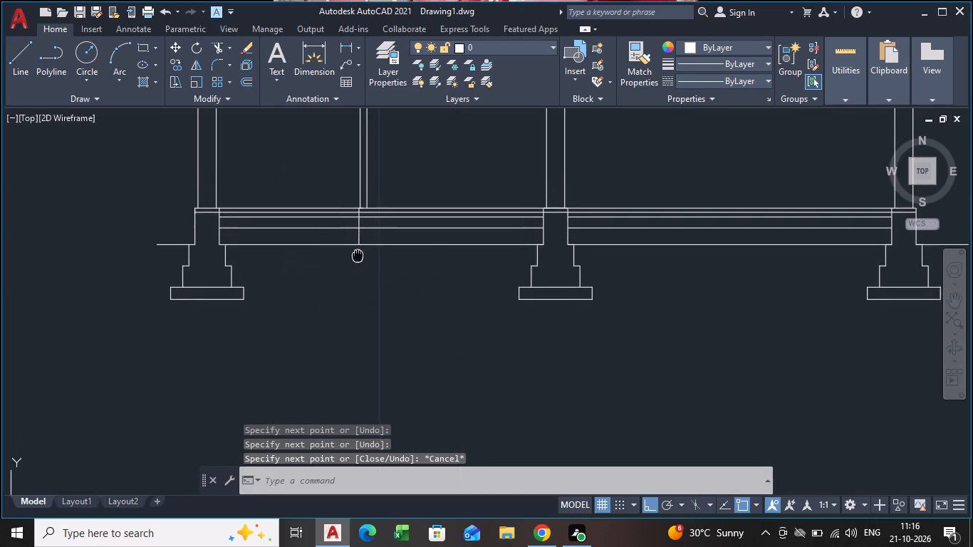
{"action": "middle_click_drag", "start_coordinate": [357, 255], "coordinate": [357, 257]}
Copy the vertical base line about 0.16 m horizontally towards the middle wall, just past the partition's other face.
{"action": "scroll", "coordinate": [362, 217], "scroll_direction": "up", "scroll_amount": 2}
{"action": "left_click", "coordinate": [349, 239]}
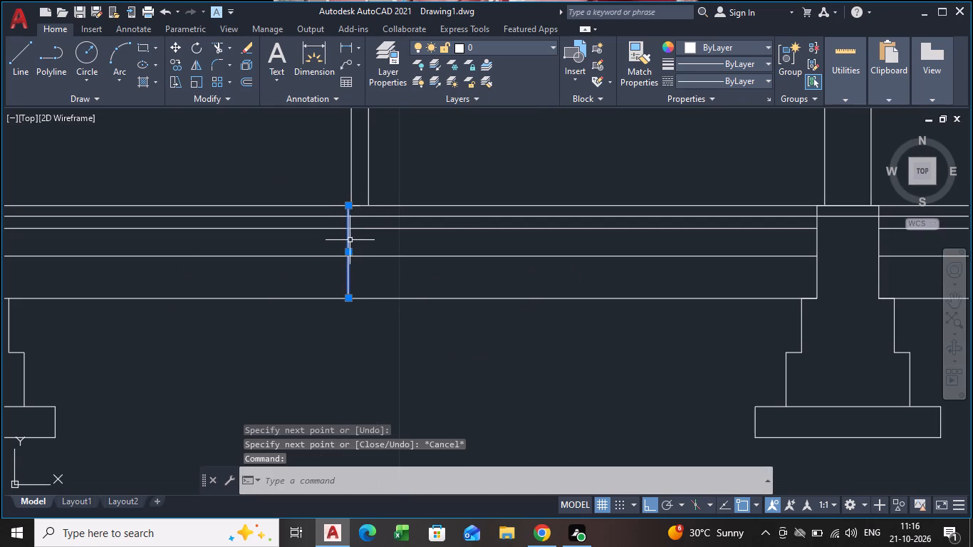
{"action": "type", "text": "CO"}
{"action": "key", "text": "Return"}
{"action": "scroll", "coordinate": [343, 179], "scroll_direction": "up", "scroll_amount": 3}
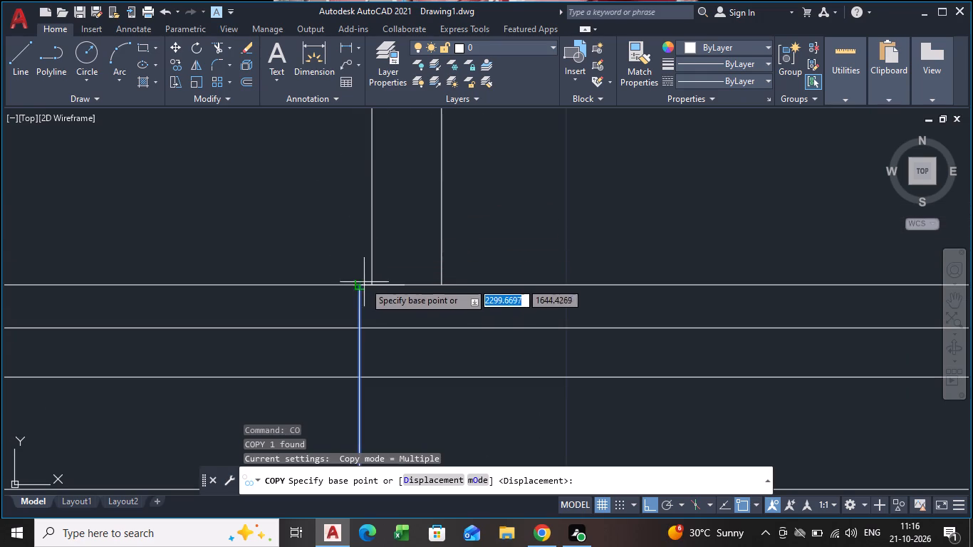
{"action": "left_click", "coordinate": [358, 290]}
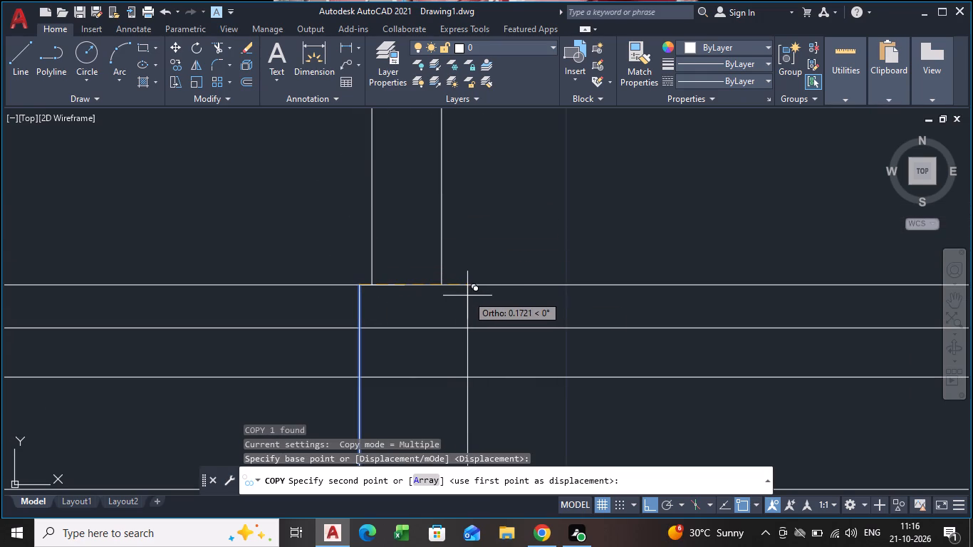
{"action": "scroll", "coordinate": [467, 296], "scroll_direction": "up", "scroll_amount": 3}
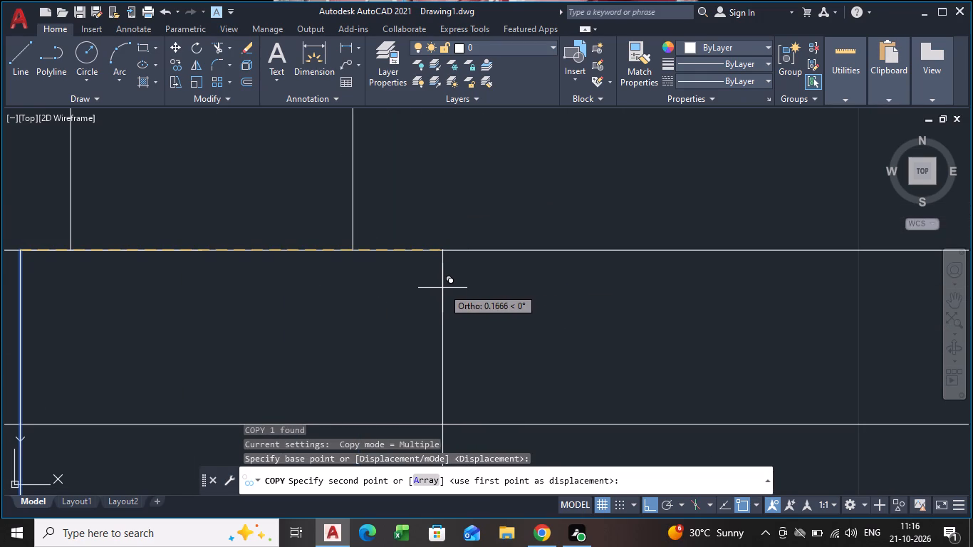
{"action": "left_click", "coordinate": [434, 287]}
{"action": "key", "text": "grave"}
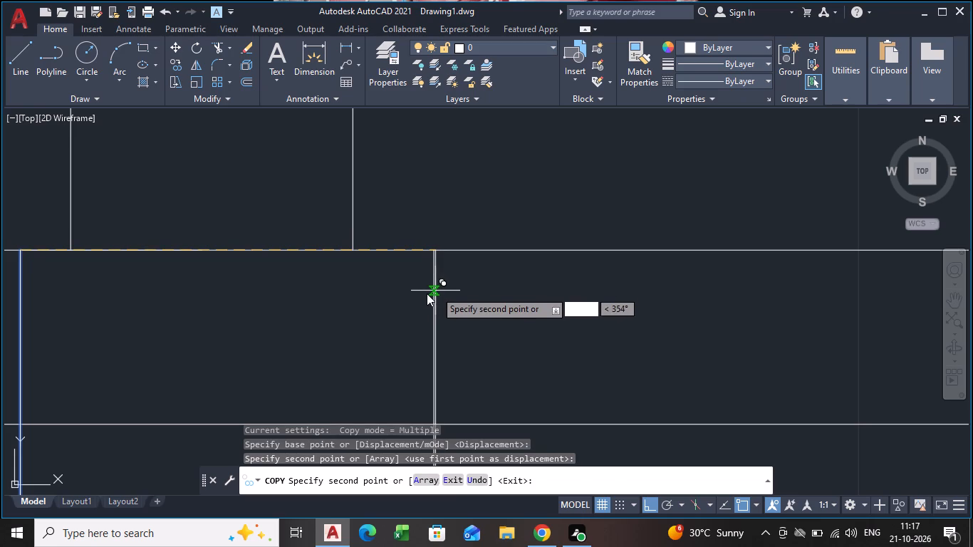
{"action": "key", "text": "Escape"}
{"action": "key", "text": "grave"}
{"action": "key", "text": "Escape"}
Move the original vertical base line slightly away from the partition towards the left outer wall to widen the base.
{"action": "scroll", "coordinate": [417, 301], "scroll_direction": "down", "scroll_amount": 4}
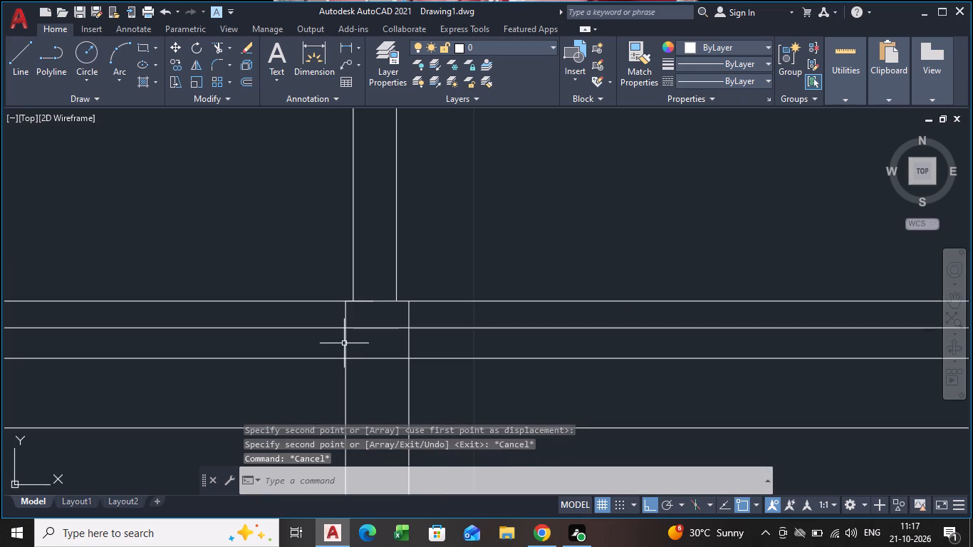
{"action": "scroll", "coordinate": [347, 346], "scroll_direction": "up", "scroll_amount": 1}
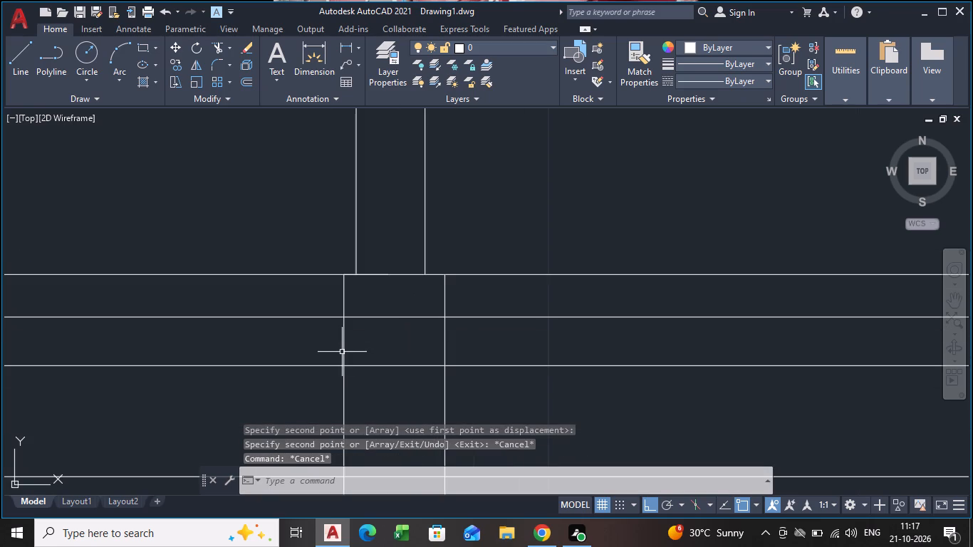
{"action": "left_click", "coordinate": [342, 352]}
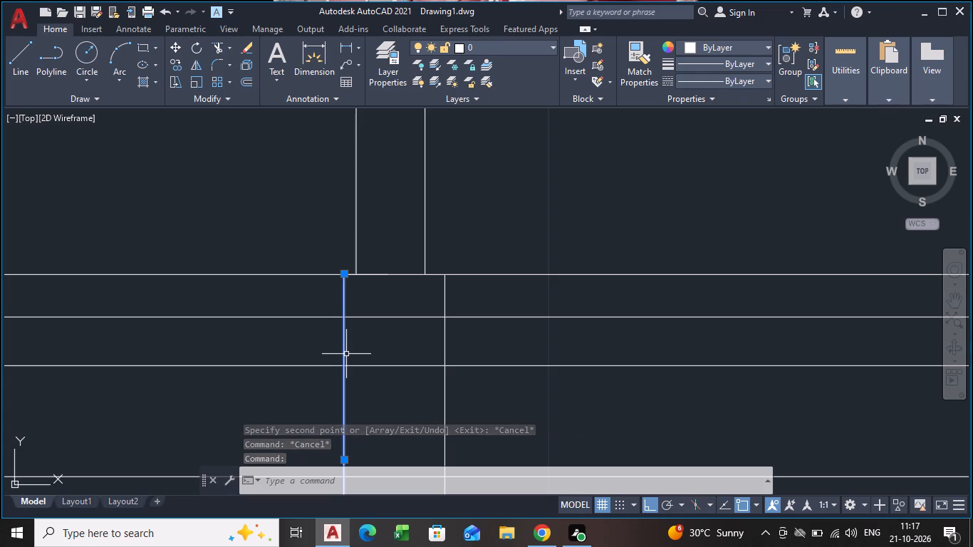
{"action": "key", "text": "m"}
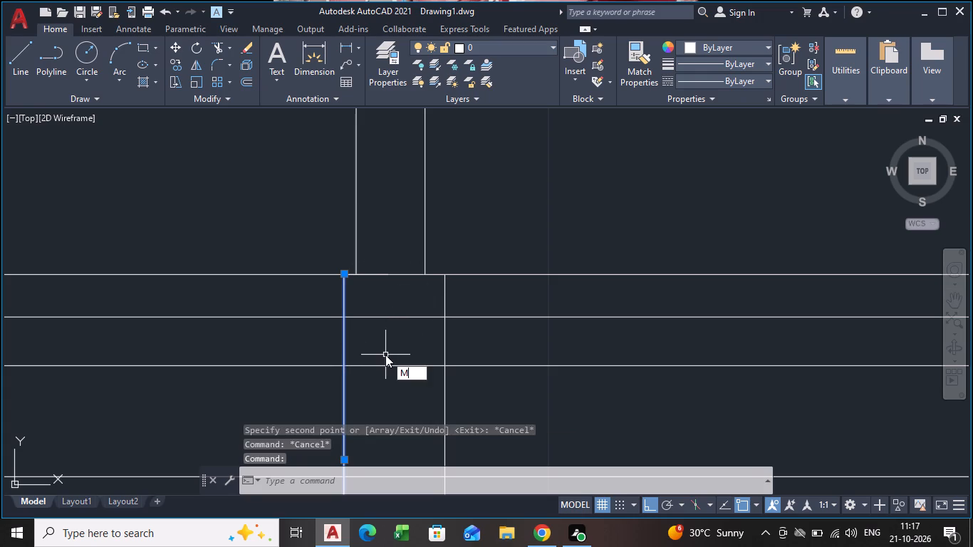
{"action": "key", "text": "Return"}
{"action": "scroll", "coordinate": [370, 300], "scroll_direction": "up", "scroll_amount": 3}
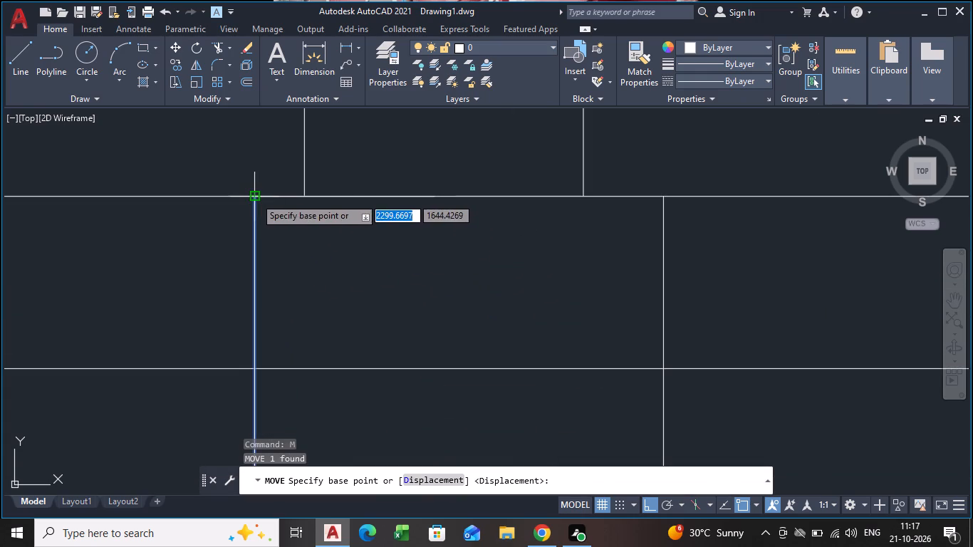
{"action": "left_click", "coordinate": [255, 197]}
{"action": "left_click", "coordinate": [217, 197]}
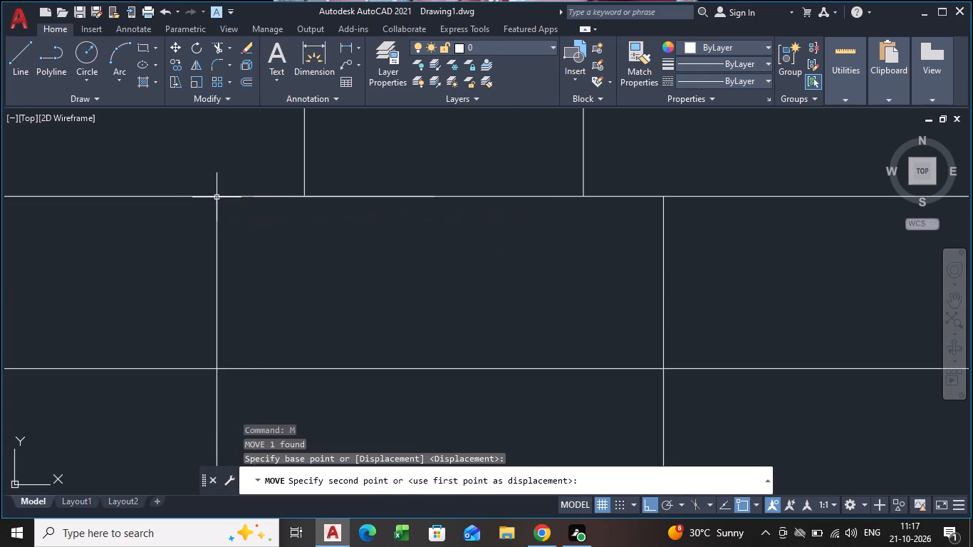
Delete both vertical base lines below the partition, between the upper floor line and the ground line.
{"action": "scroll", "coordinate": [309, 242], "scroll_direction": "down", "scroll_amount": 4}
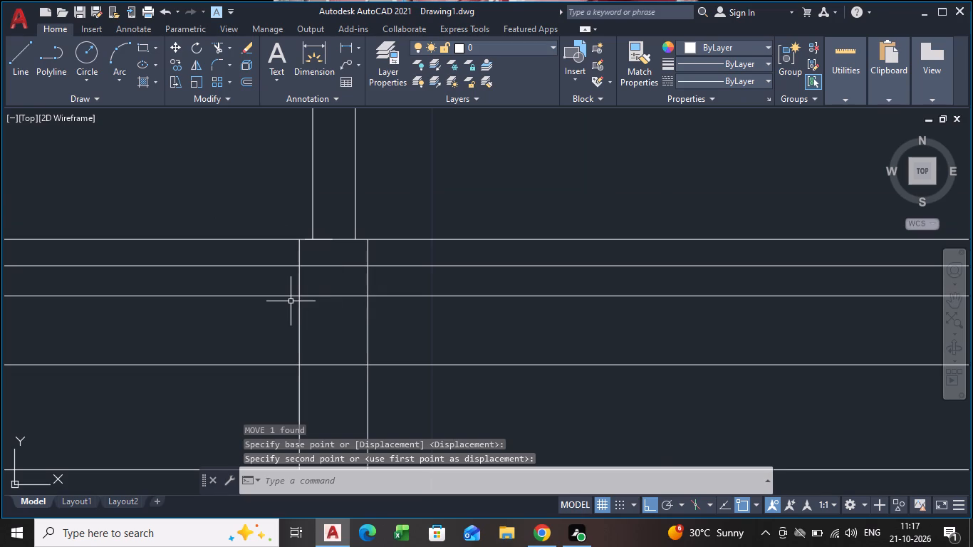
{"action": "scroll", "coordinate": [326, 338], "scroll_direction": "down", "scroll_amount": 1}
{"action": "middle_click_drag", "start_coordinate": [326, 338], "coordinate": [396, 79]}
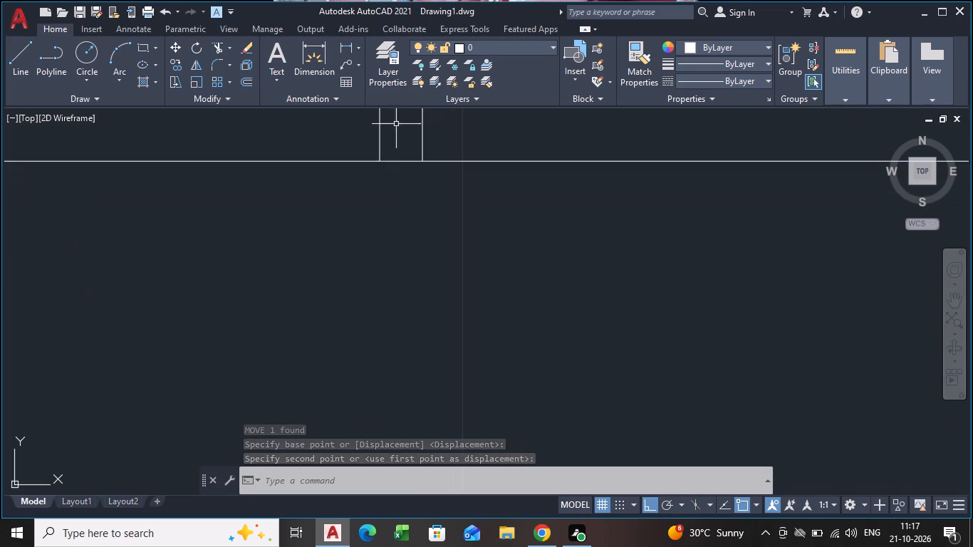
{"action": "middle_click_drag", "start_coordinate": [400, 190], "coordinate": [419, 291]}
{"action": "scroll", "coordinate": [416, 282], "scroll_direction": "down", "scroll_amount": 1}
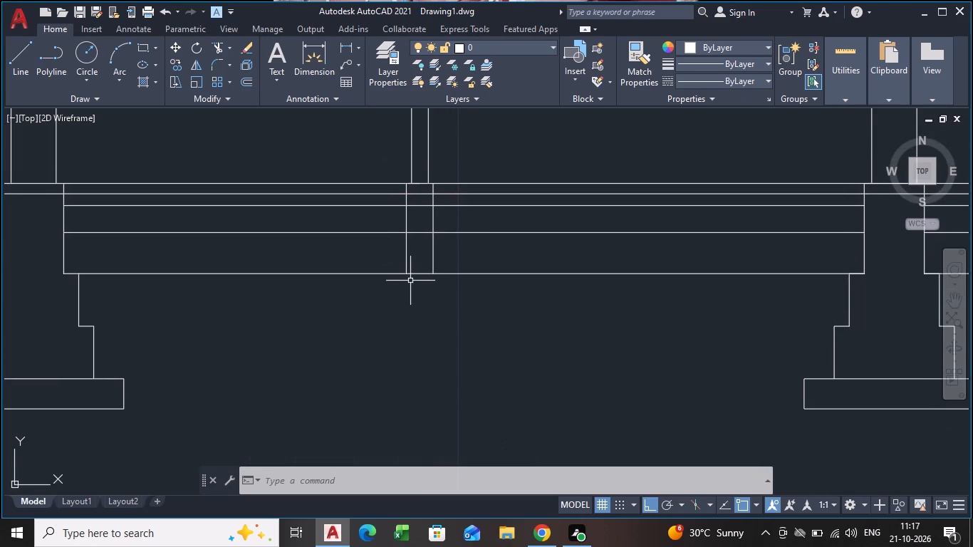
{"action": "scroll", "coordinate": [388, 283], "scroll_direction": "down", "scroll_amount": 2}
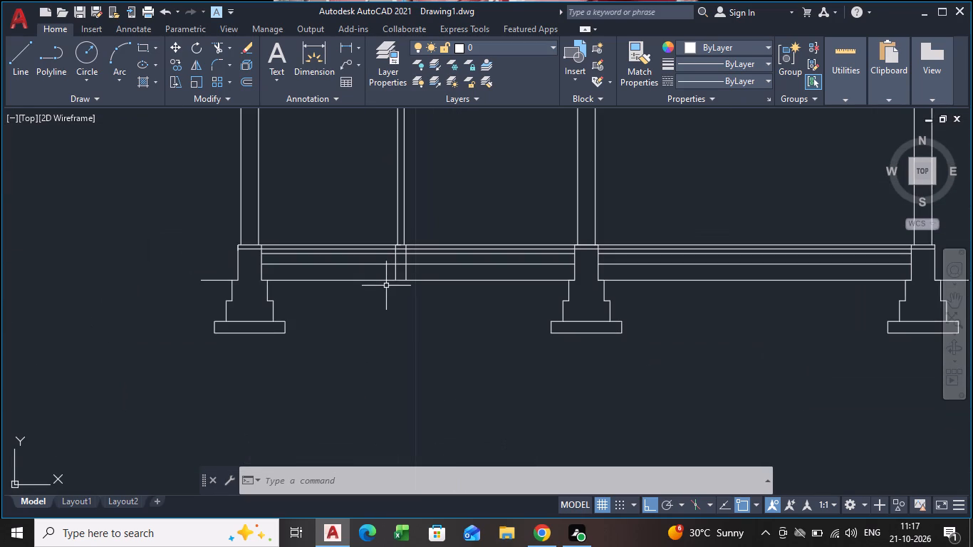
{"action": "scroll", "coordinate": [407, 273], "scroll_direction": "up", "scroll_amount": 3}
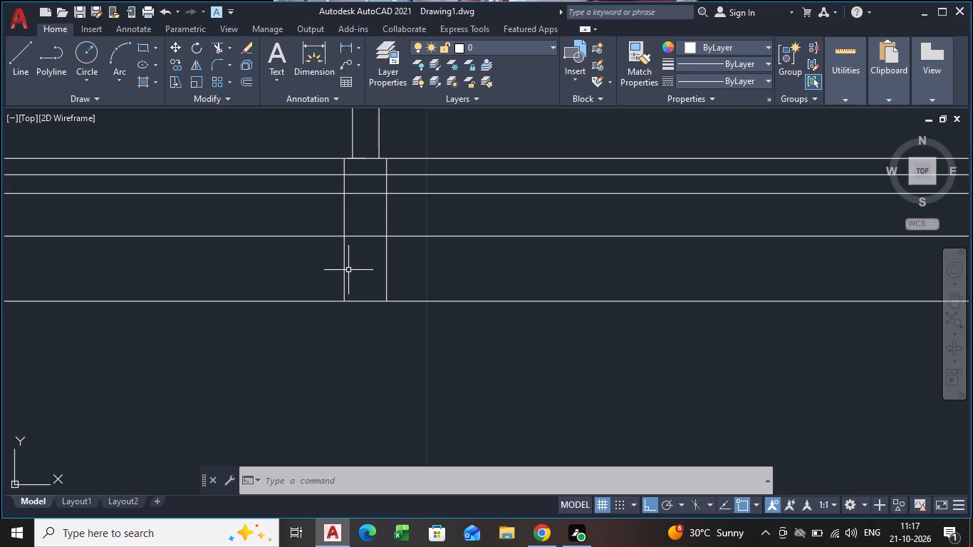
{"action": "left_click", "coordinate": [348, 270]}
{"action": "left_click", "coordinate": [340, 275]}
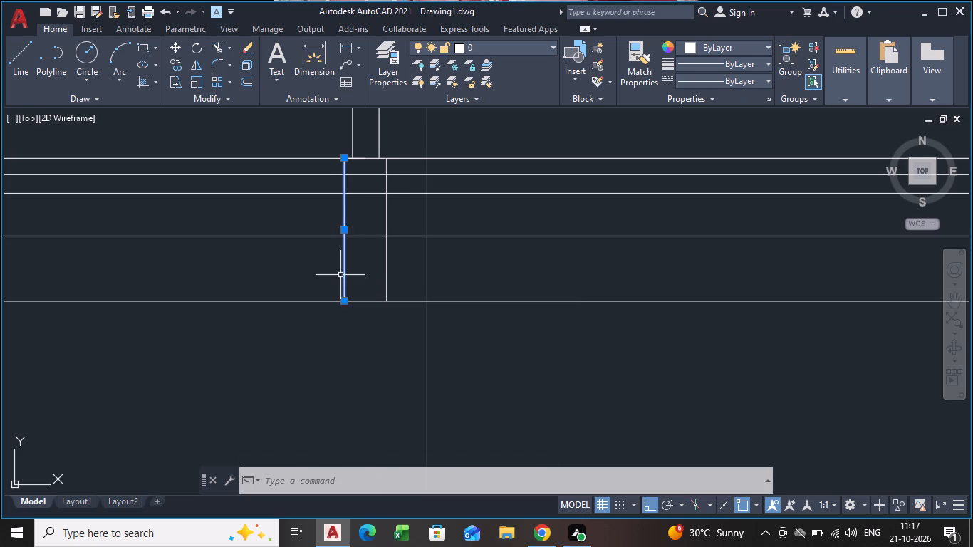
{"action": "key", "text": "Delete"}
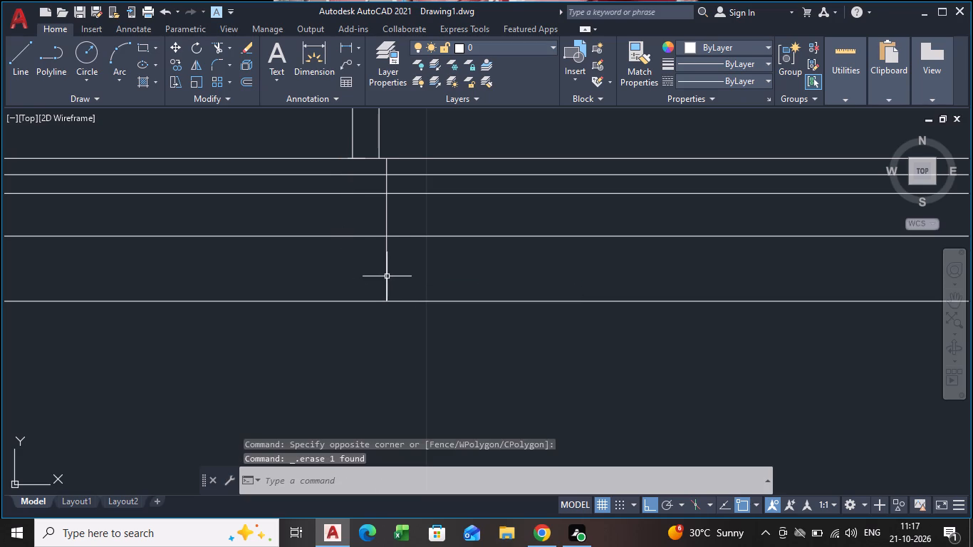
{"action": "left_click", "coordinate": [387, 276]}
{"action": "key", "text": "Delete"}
Measure the width of the left outer wall's plinth below floor level with a temporary aligned dimension.
{"action": "scroll", "coordinate": [364, 279], "scroll_direction": "down", "scroll_amount": 2}
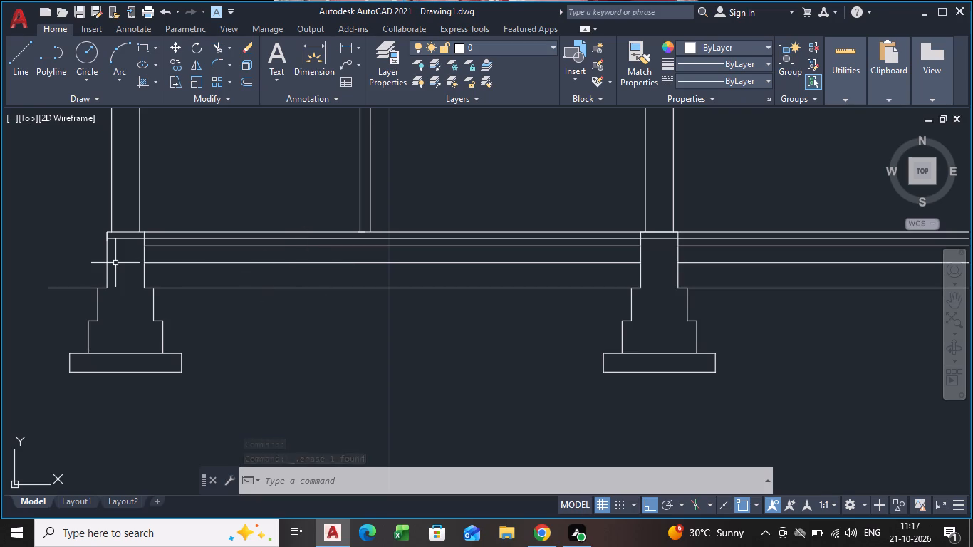
{"action": "type", "text": "DAL"}
{"action": "key", "text": "Return"}
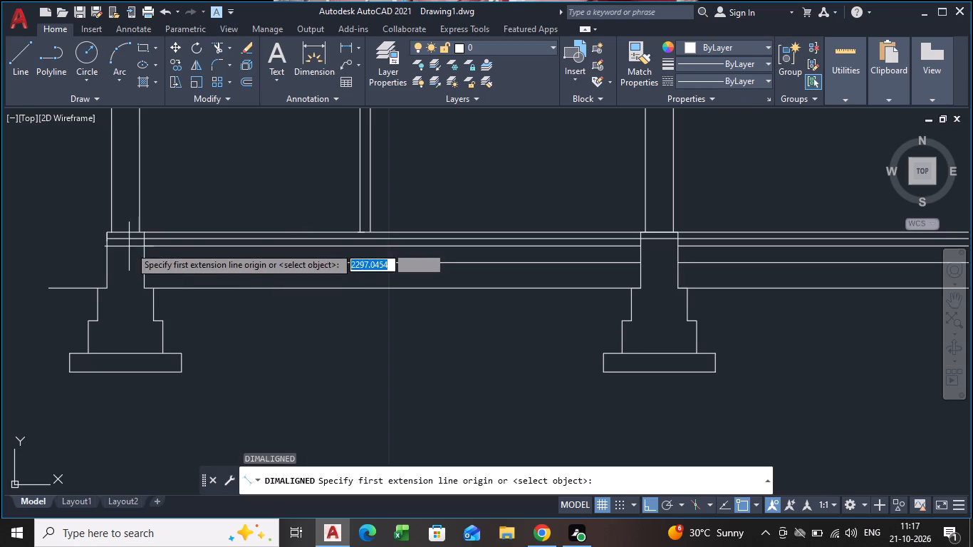
{"action": "scroll", "coordinate": [130, 246], "scroll_direction": "up", "scroll_amount": 1}
{"action": "left_click", "coordinate": [94, 266]}
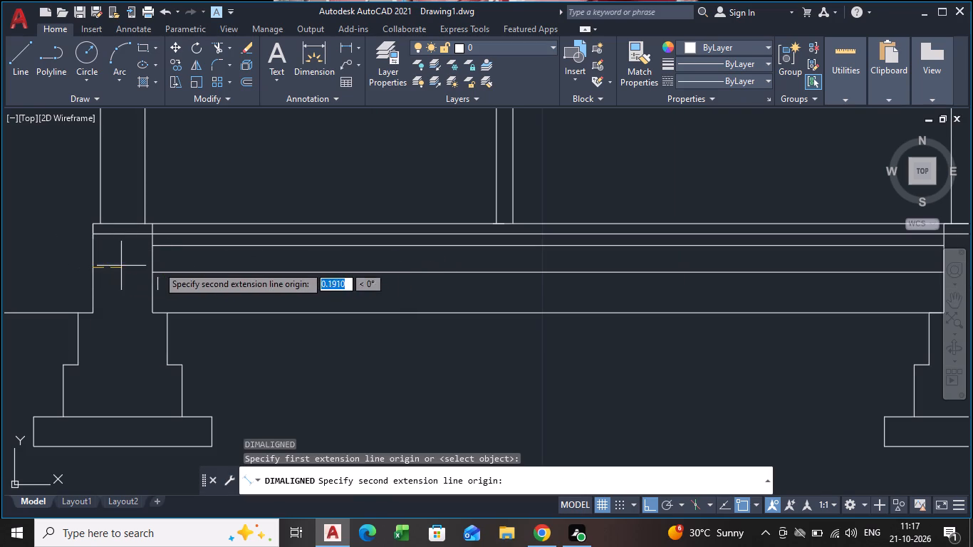
{"action": "left_click", "coordinate": [155, 269]}
{"action": "scroll", "coordinate": [140, 288], "scroll_direction": "down", "scroll_amount": 3}
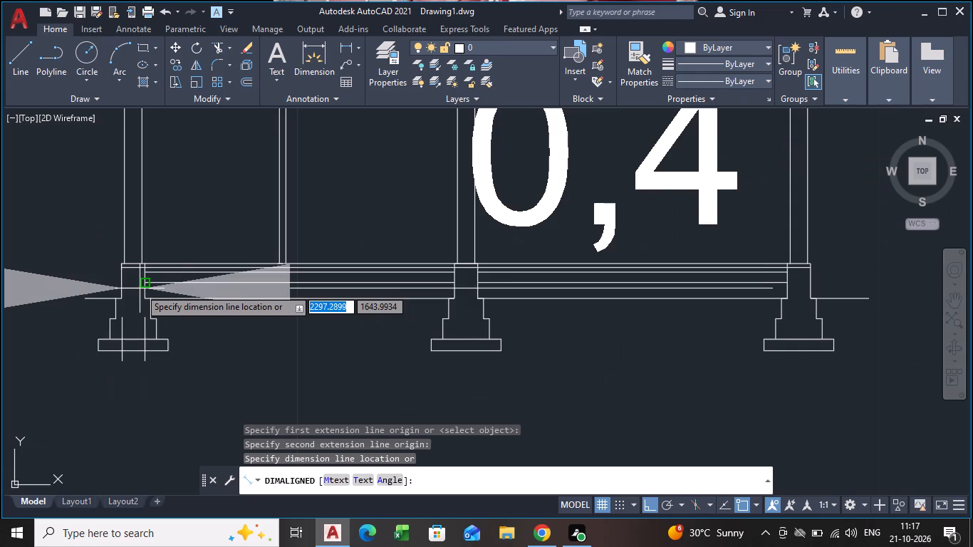
{"action": "scroll", "coordinate": [140, 288], "scroll_direction": "down", "scroll_amount": 4}
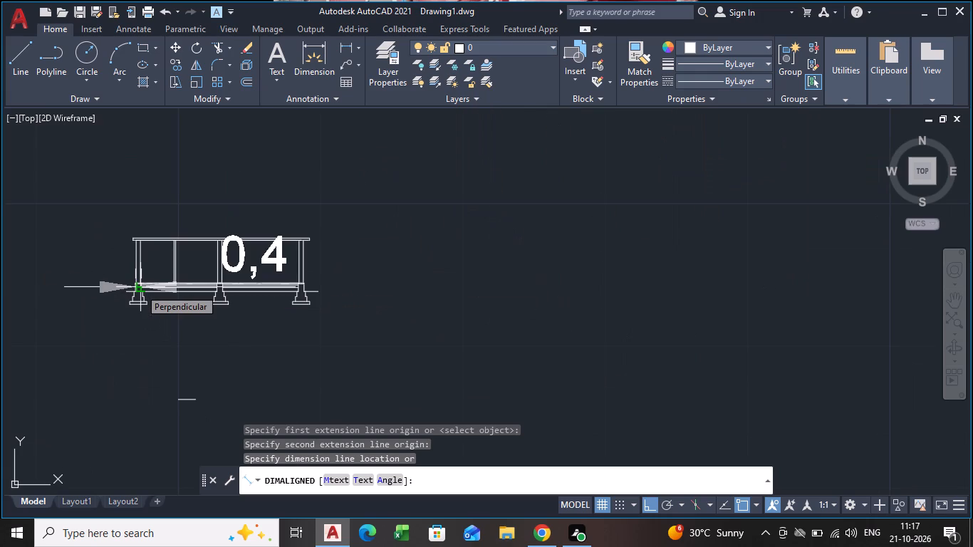
{"action": "key", "text": "Escape"}
Draw a line 0.2 m from the middle of the partition's foot towards the left outer wall, continuing straight down to the ground line.
{"action": "scroll", "coordinate": [175, 273], "scroll_direction": "up", "scroll_amount": 3}
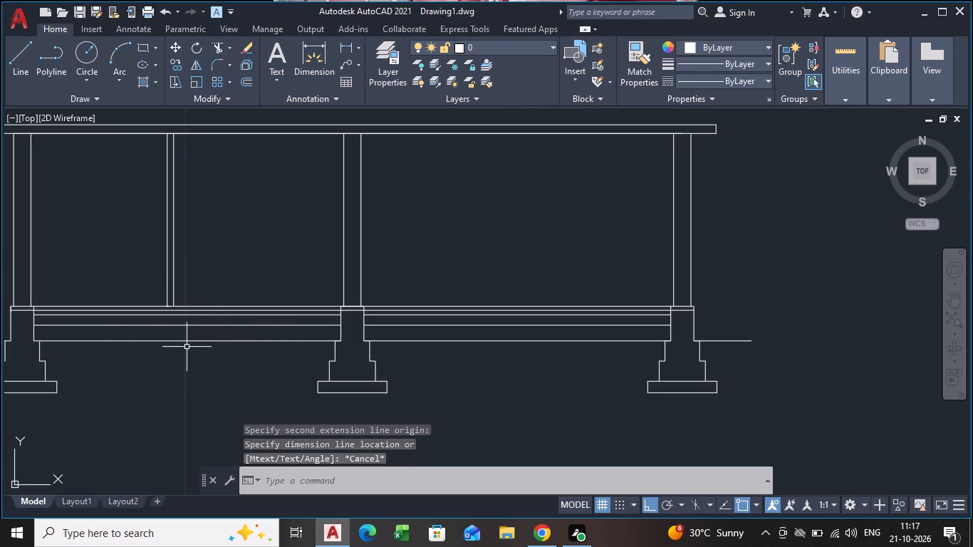
{"action": "scroll", "coordinate": [142, 331], "scroll_direction": "up", "scroll_amount": 1}
{"action": "key", "text": "l"}
{"action": "key", "text": "Return"}
{"action": "scroll", "coordinate": [170, 305], "scroll_direction": "up", "scroll_amount": 2}
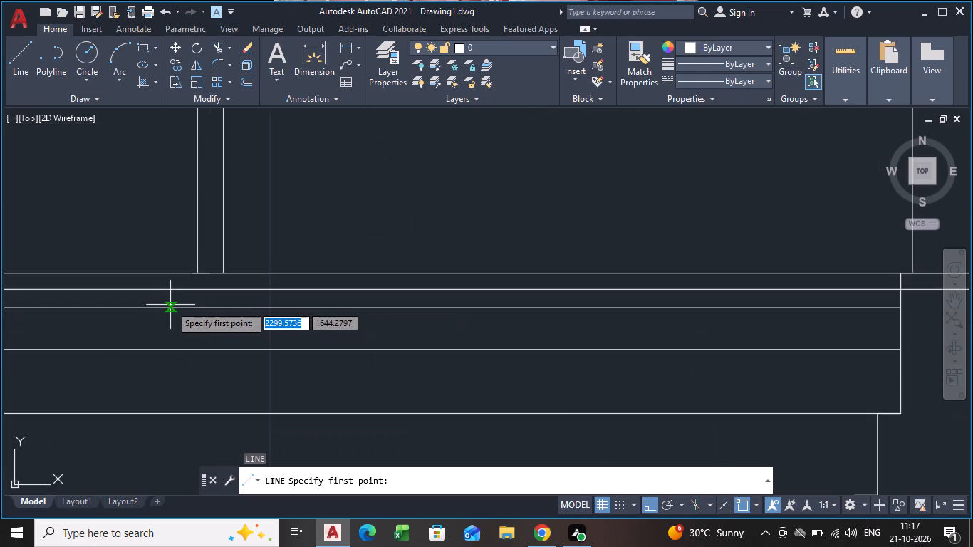
{"action": "scroll", "coordinate": [217, 278], "scroll_direction": "up", "scroll_amount": 2}
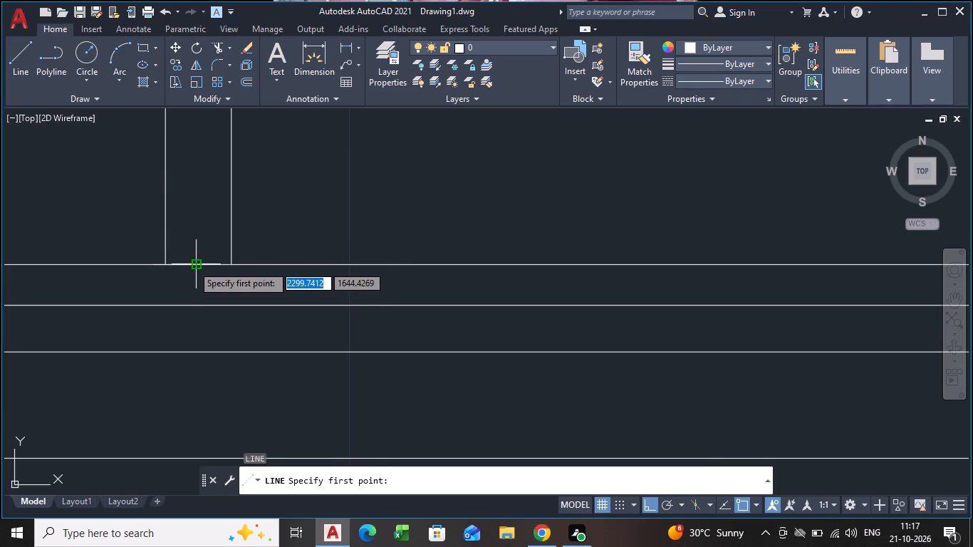
{"action": "left_click", "coordinate": [192, 265]}
{"action": "key", "text": "0"}
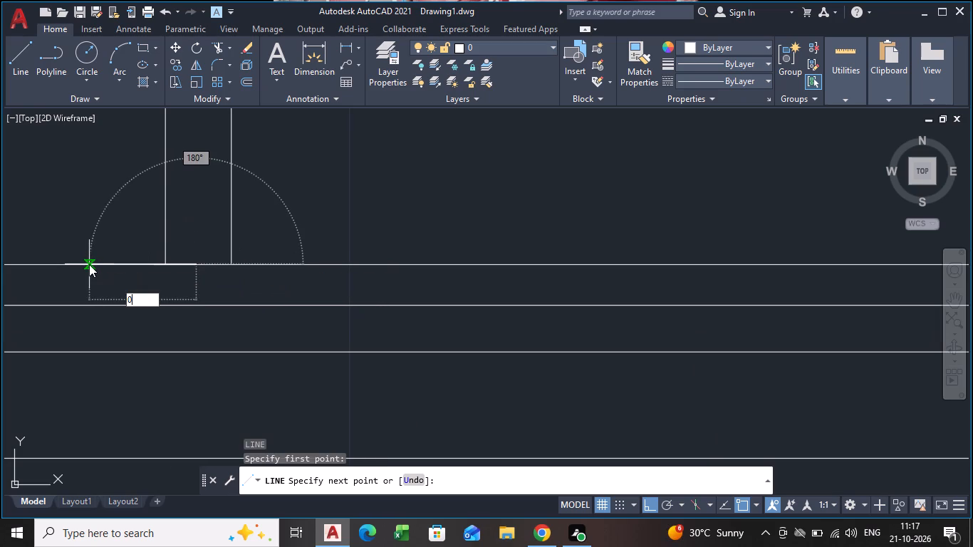
{"action": "type", "text": ".2"}
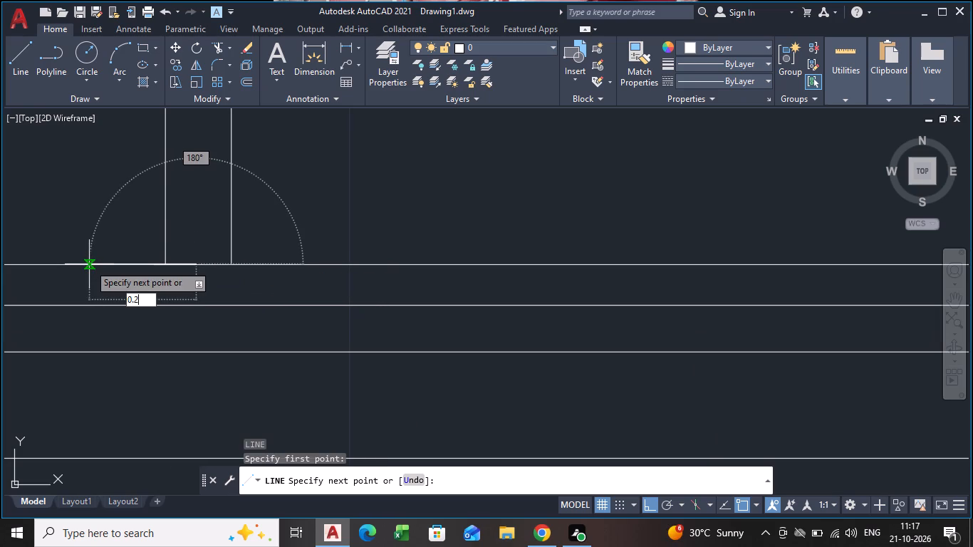
{"action": "key", "text": "Return"}
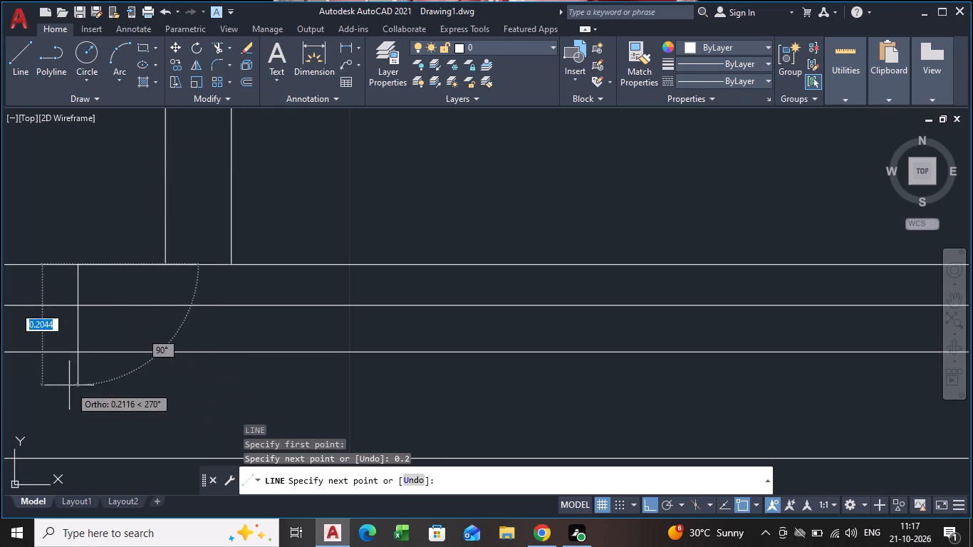
{"action": "scroll", "coordinate": [69, 385], "scroll_direction": "down", "scroll_amount": 3}
{"action": "middle_click_drag", "start_coordinate": [69, 385], "coordinate": [138, 269]}
{"action": "scroll", "coordinate": [134, 380], "scroll_direction": "down", "scroll_amount": 1}
{"action": "middle_click_drag", "start_coordinate": [134, 380], "coordinate": [173, 369]}
{"action": "scroll", "coordinate": [134, 380], "scroll_direction": "down", "scroll_amount": 1}
{"action": "scroll", "coordinate": [170, 365], "scroll_direction": "up", "scroll_amount": 3}
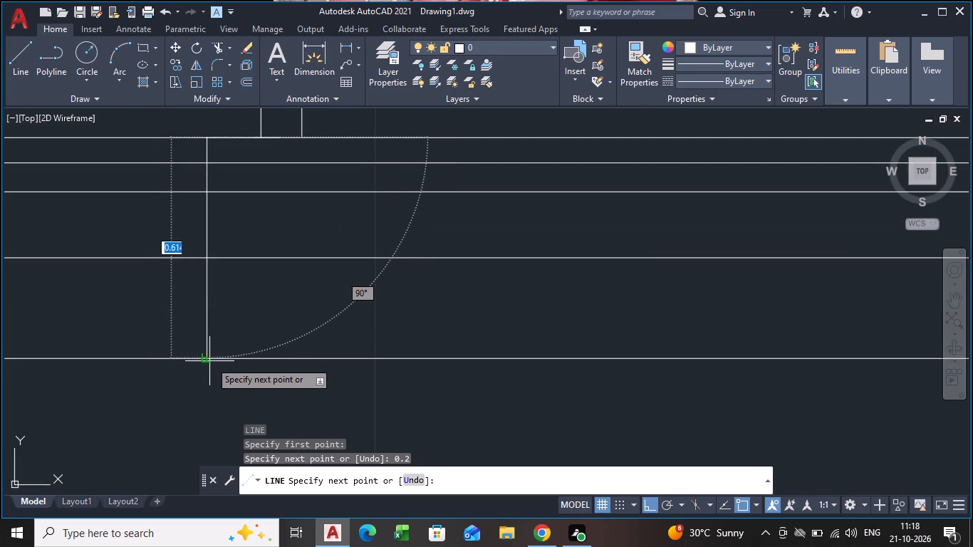
{"action": "left_click", "coordinate": [207, 358]}
{"action": "key", "text": "Escape"}
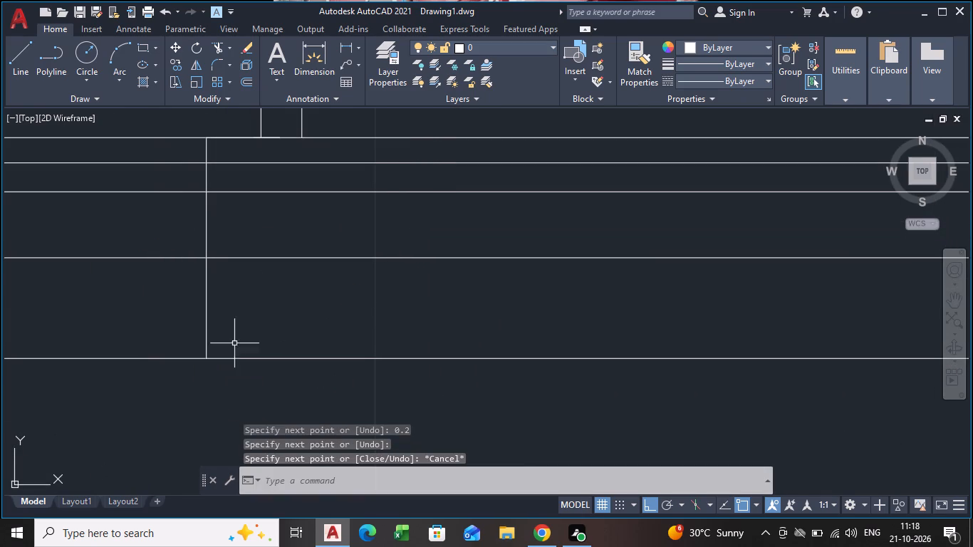
Draw a matching line 0.2 m from the middle of the partition's foot towards the middle wall, continuing straight down to the ground line.
{"action": "key", "text": "l"}
{"action": "key", "text": "Return"}
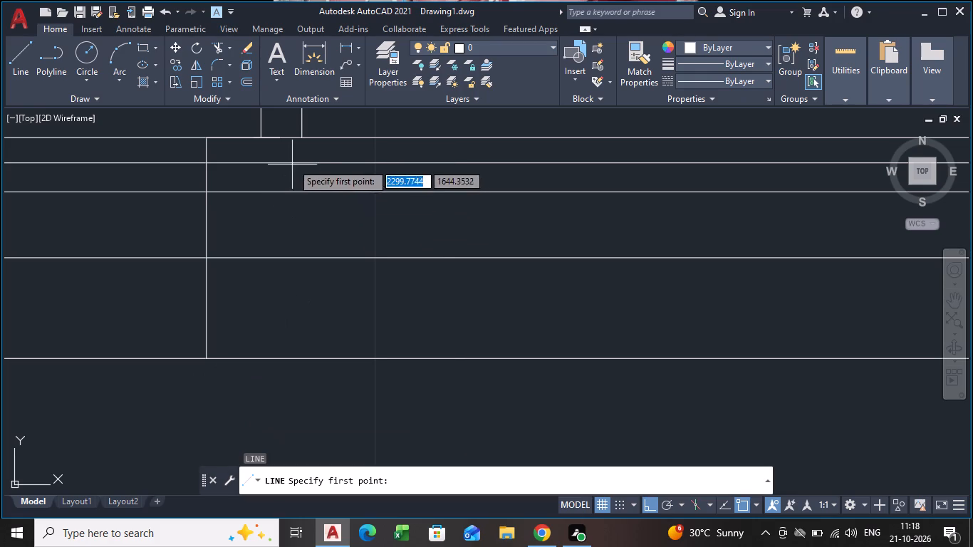
{"action": "left_click", "coordinate": [279, 138]}
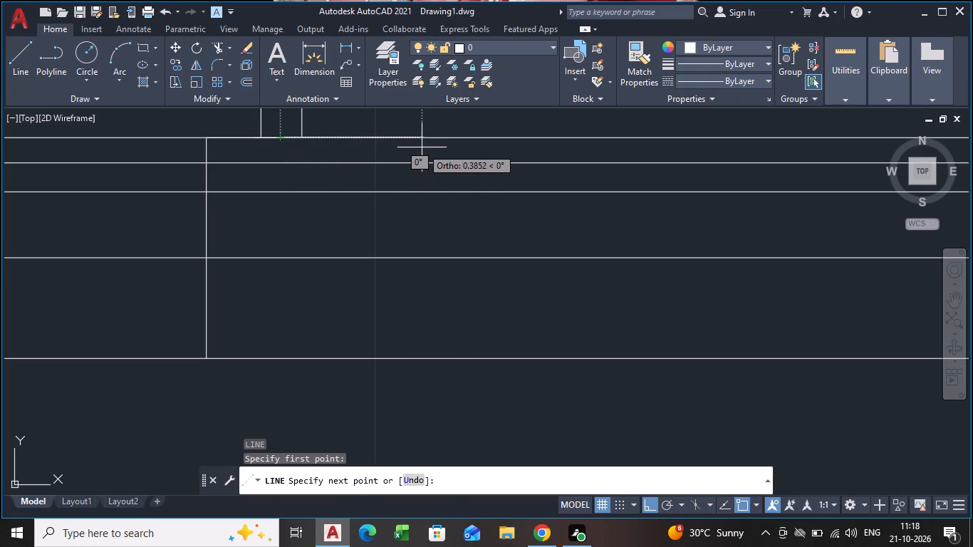
{"action": "type", "text": "0.2"}
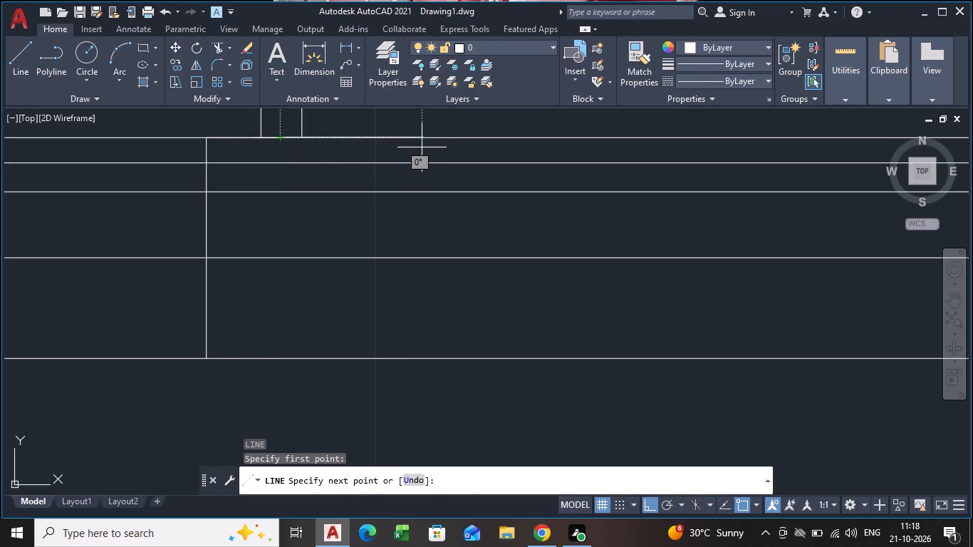
{"action": "key", "text": "Return"}
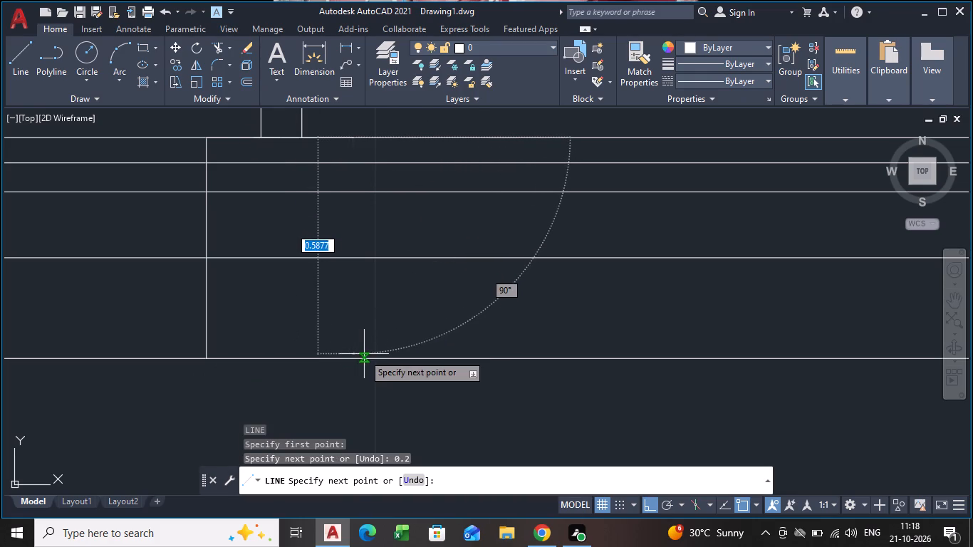
{"action": "left_click", "coordinate": [356, 360]}
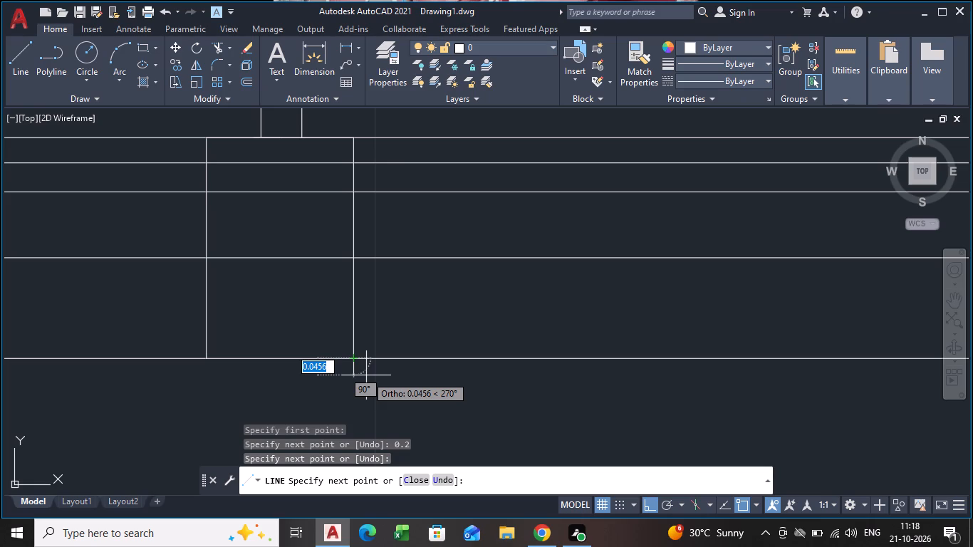
{"action": "key", "text": "Escape"}
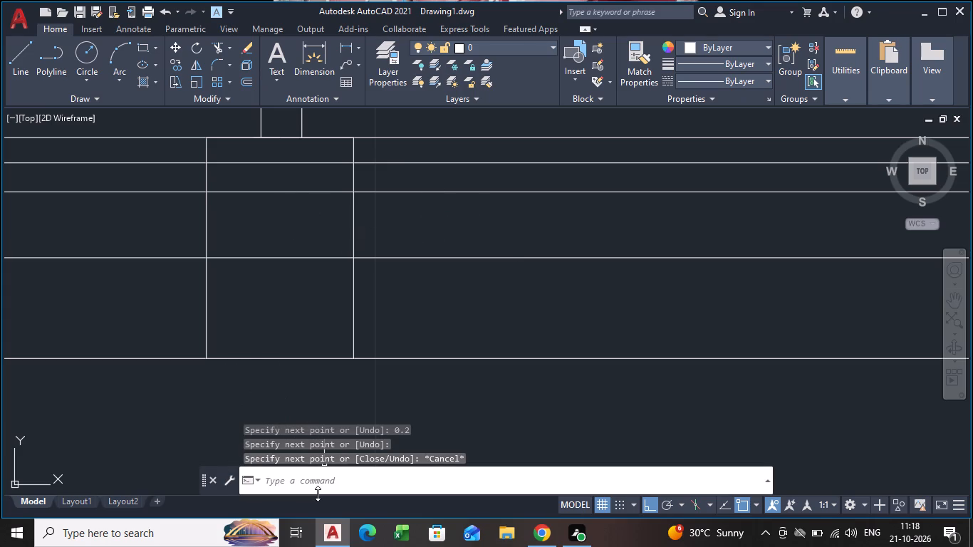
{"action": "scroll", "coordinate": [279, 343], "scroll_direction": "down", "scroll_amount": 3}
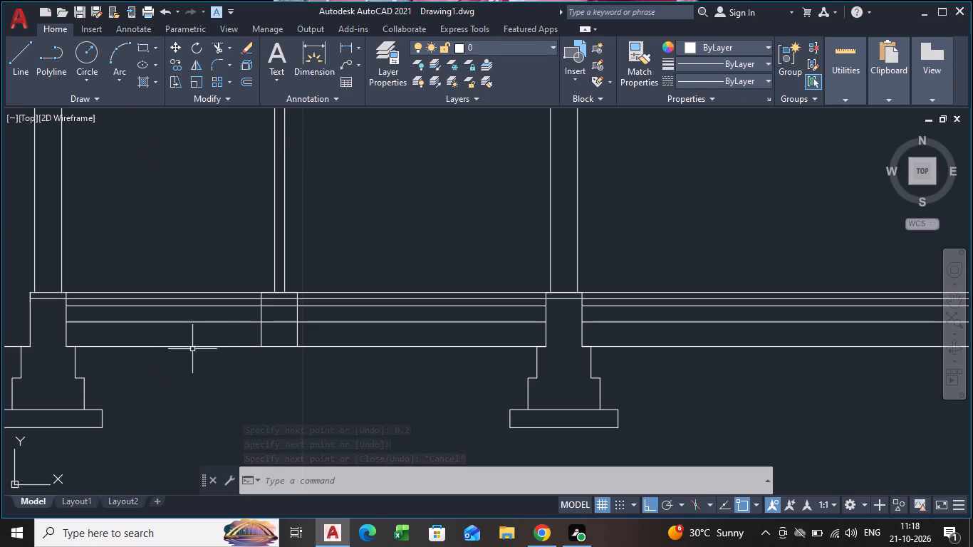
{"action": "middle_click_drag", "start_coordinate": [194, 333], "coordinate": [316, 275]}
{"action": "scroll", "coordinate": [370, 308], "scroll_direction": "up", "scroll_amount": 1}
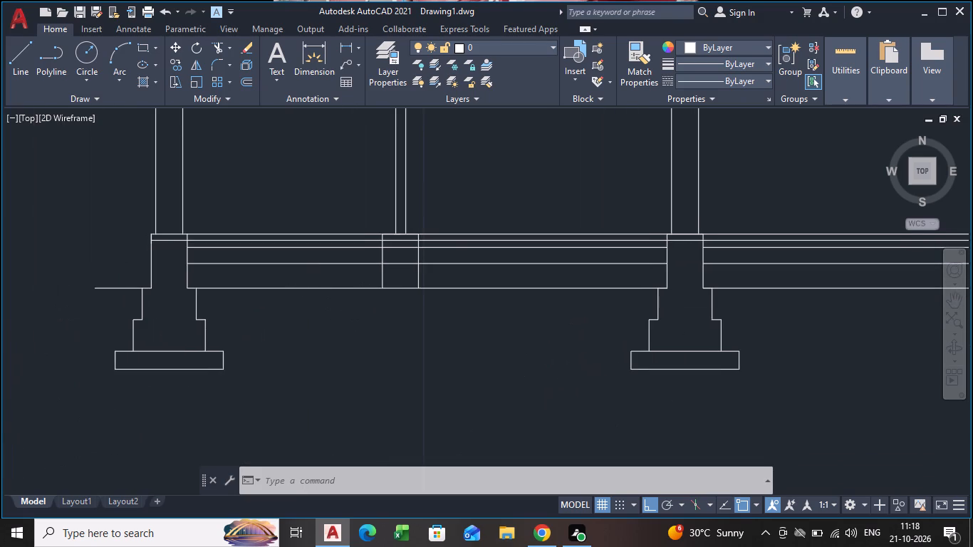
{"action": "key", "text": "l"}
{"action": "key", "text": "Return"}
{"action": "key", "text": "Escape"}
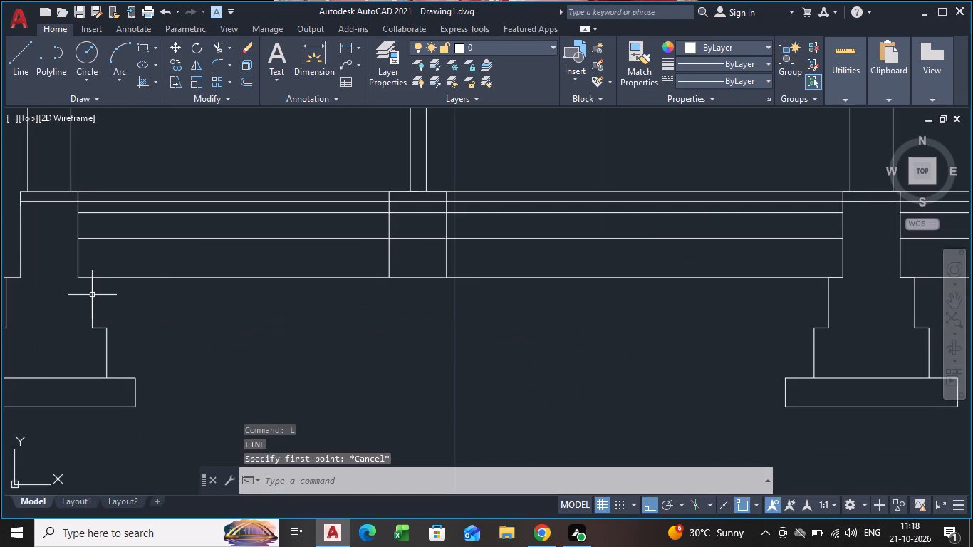
Measure the width of the left outer wall's upper footing step at ground level with a temporary aligned dimension.
{"action": "type", "text": "DAL"}
{"action": "key", "text": "Return"}
{"action": "middle_click_drag", "start_coordinate": [100, 296], "coordinate": [231, 301]}
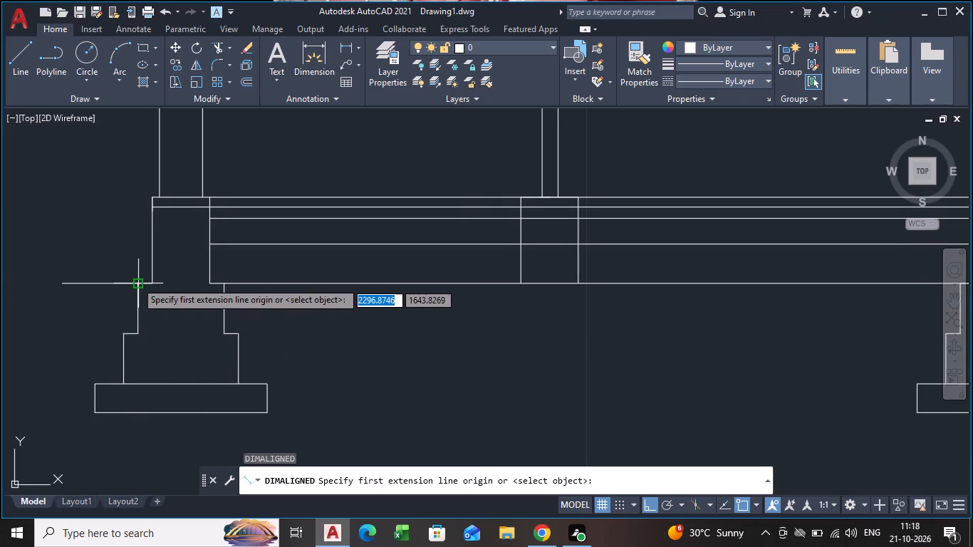
{"action": "left_click", "coordinate": [136, 281]}
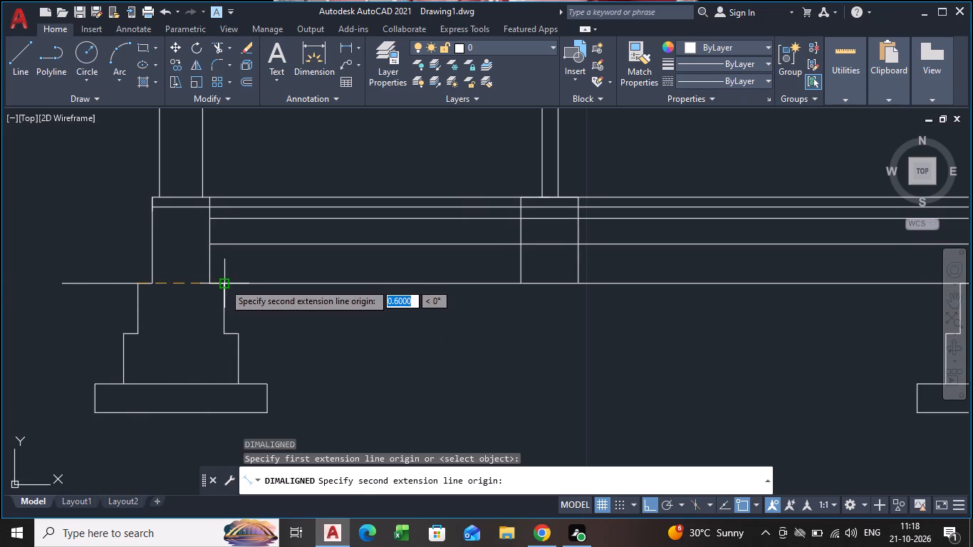
{"action": "left_click", "coordinate": [224, 283]}
{"action": "scroll", "coordinate": [209, 313], "scroll_direction": "down", "scroll_amount": 5}
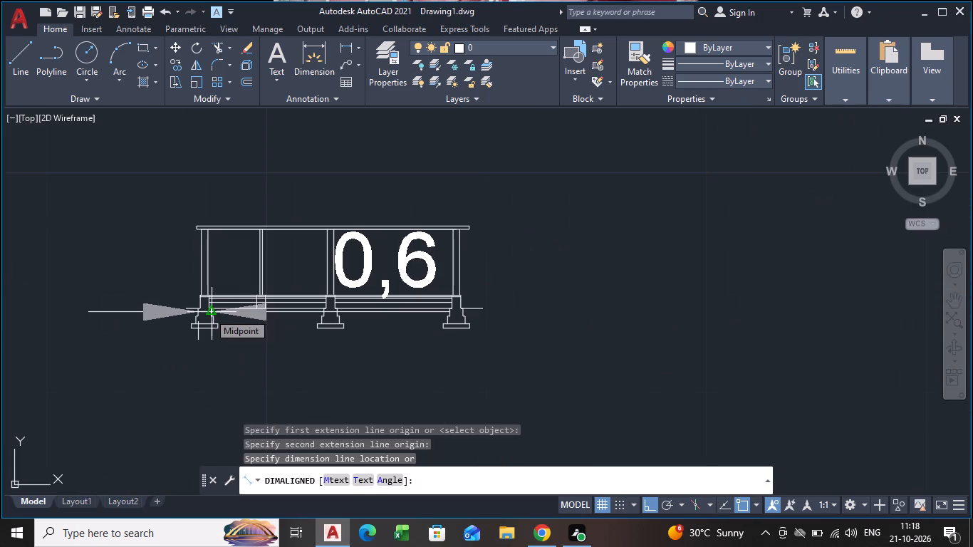
{"action": "key", "text": "Escape"}
Draw a centred footing step beneath the partition base, 0.6 m wide and 0.35 m deep, starting 0.3 m from the base centre at ground level.
{"action": "scroll", "coordinate": [298, 304], "scroll_direction": "up", "scroll_amount": 3}
{"action": "key", "text": "l"}
{"action": "key", "text": "Return"}
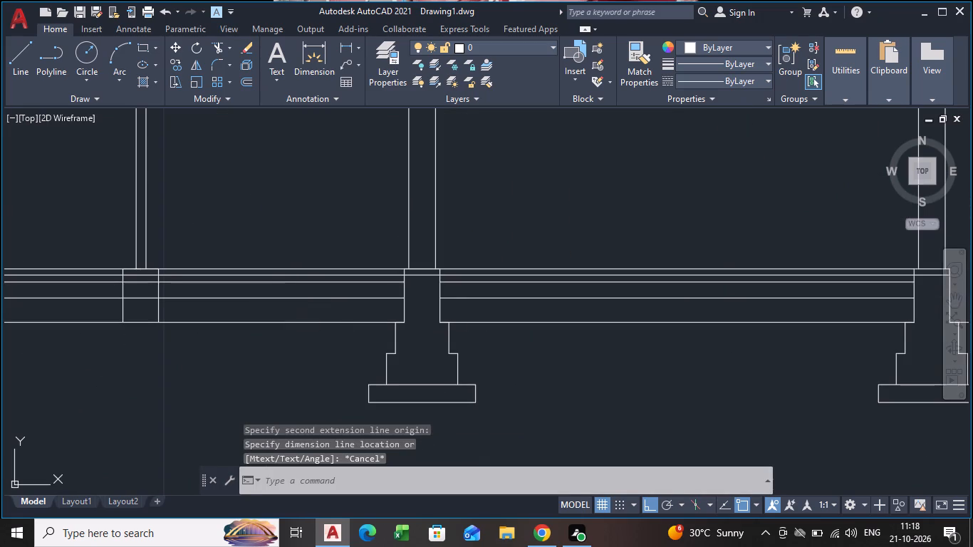
{"action": "scroll", "coordinate": [276, 304], "scroll_direction": "up", "scroll_amount": 2}
{"action": "scroll", "coordinate": [142, 334], "scroll_direction": "down", "scroll_amount": 1}
{"action": "middle_click_drag", "start_coordinate": [151, 331], "coordinate": [384, 290]}
{"action": "scroll", "coordinate": [251, 305], "scroll_direction": "up", "scroll_amount": 2}
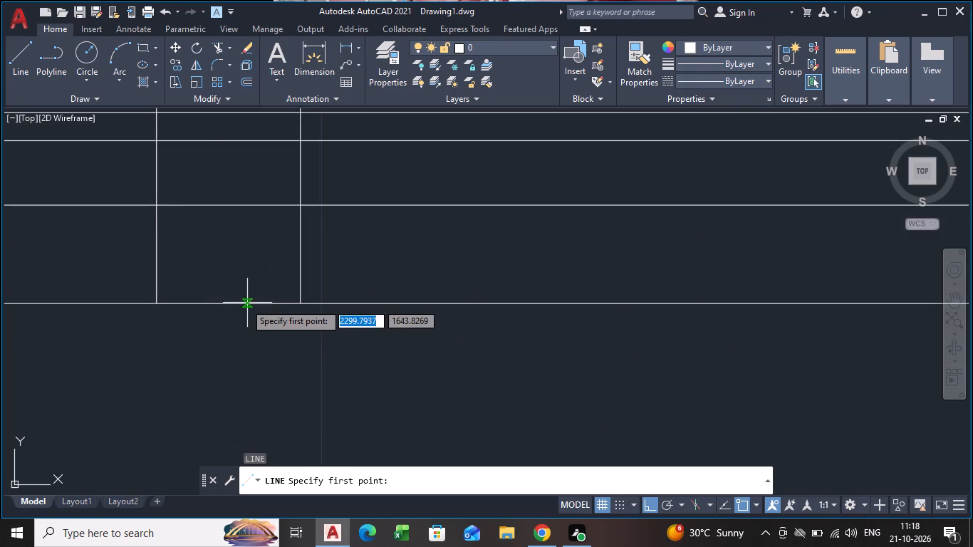
{"action": "left_click", "coordinate": [226, 304]}
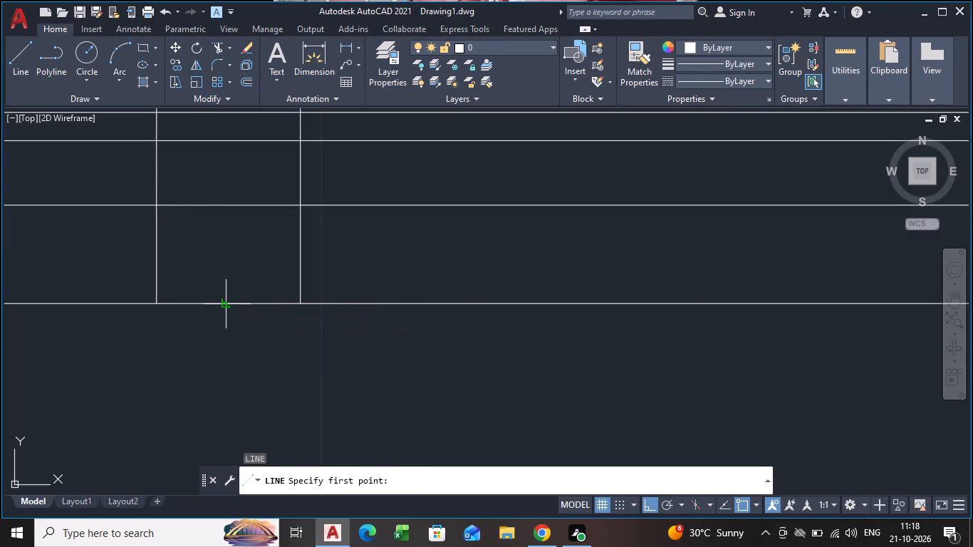
{"action": "type", "text": "0.3"}
{"action": "key", "text": "Return"}
{"action": "scroll", "coordinate": [83, 376], "scroll_direction": "down", "scroll_amount": 4}
{"action": "middle_click_drag", "start_coordinate": [90, 363], "coordinate": [131, 272]}
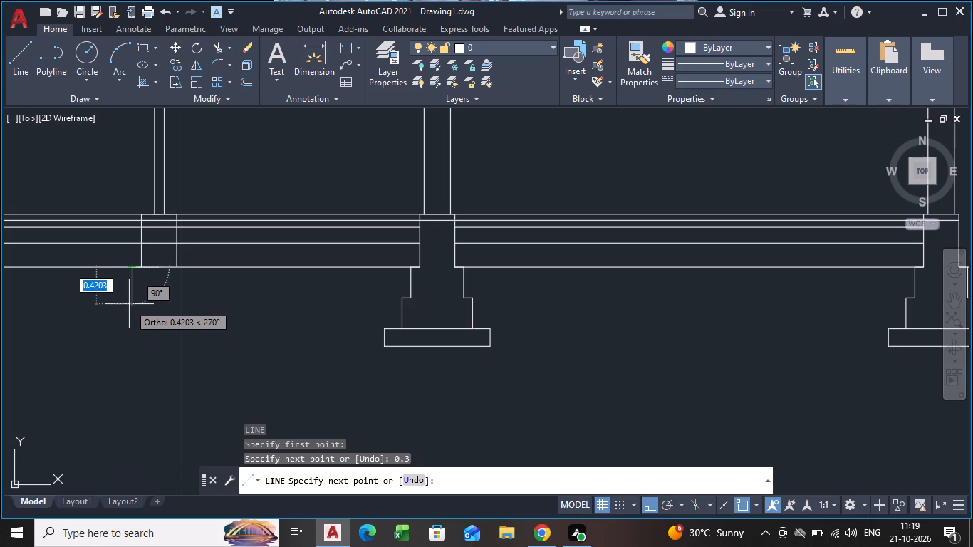
{"action": "scroll", "coordinate": [129, 304], "scroll_direction": "down", "scroll_amount": 2}
{"action": "middle_click_drag", "start_coordinate": [129, 304], "coordinate": [350, 296]}
{"action": "scroll", "coordinate": [287, 296], "scroll_direction": "down", "scroll_amount": 1}
{"action": "scroll", "coordinate": [333, 294], "scroll_direction": "up", "scroll_amount": 4}
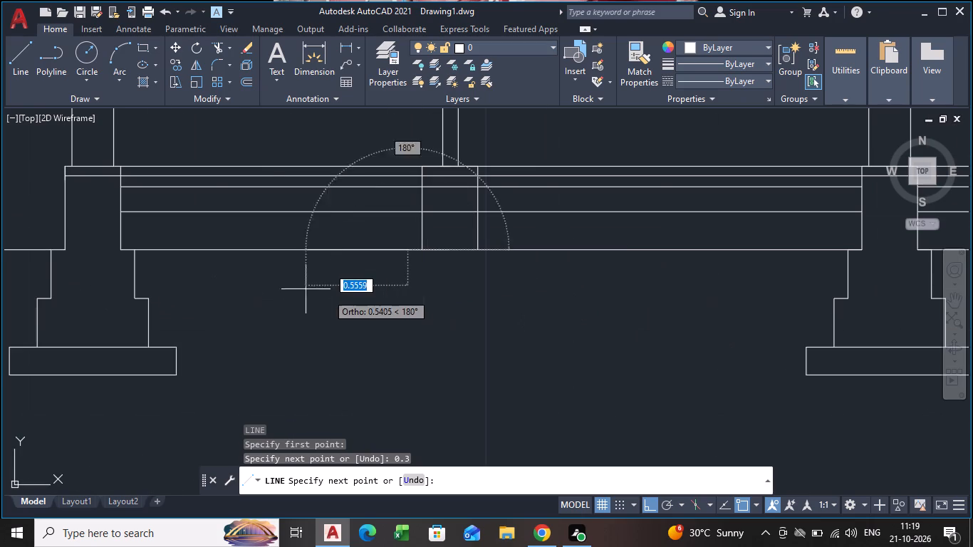
{"action": "left_click", "coordinate": [412, 299]}
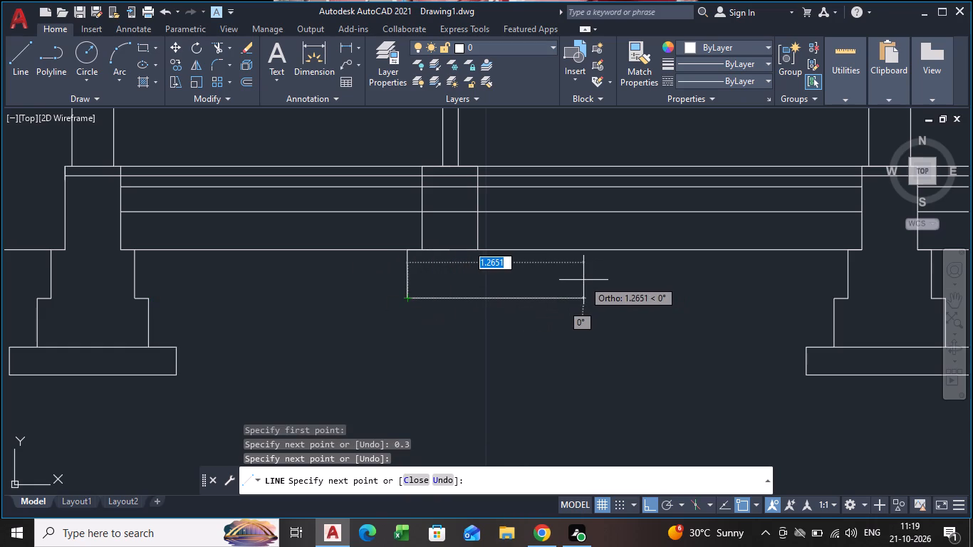
{"action": "key", "text": "0"}
{"action": "type", "text": ".6"}
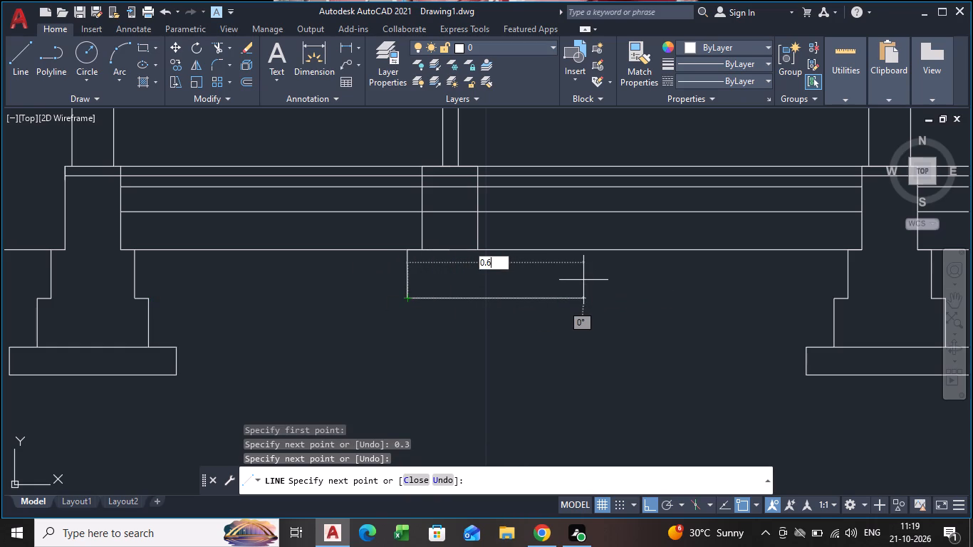
{"action": "key", "text": "Return"}
{"action": "scroll", "coordinate": [516, 243], "scroll_direction": "up", "scroll_amount": 3}
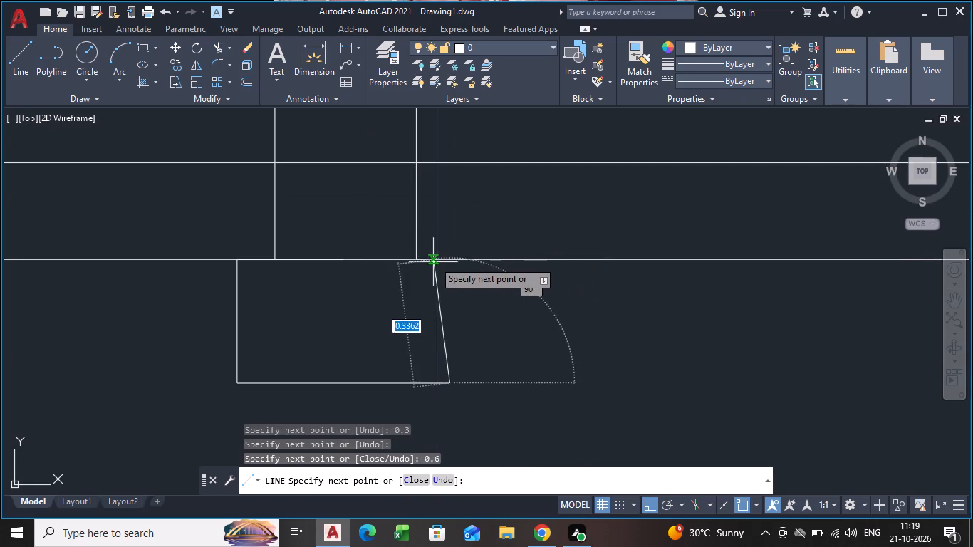
{"action": "left_click", "coordinate": [449, 259]}
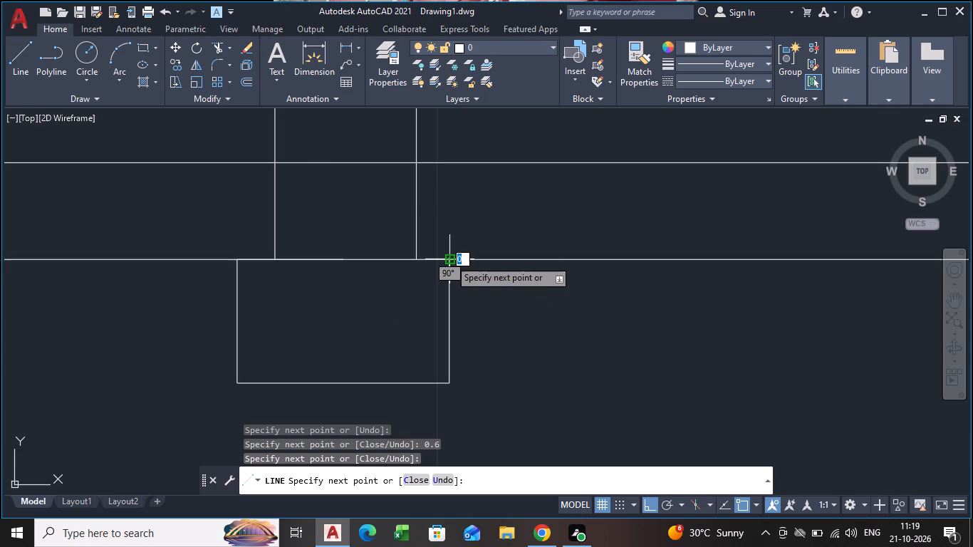
{"action": "key", "text": "Escape"}
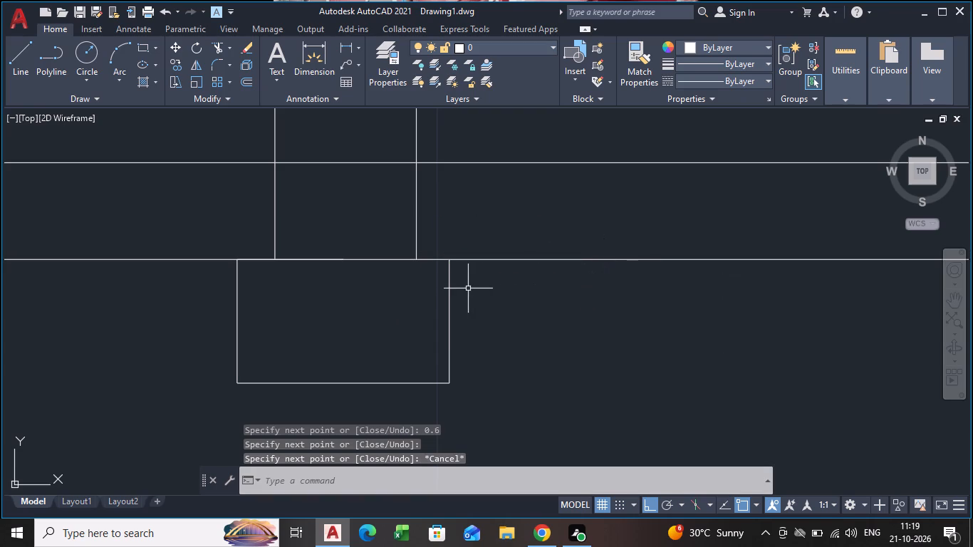
Stretch both ends of the partition footing step's bottom line outwards, about 0.08 m on the side facing the left outer wall.
{"action": "scroll", "coordinate": [457, 282], "scroll_direction": "down", "scroll_amount": 1}
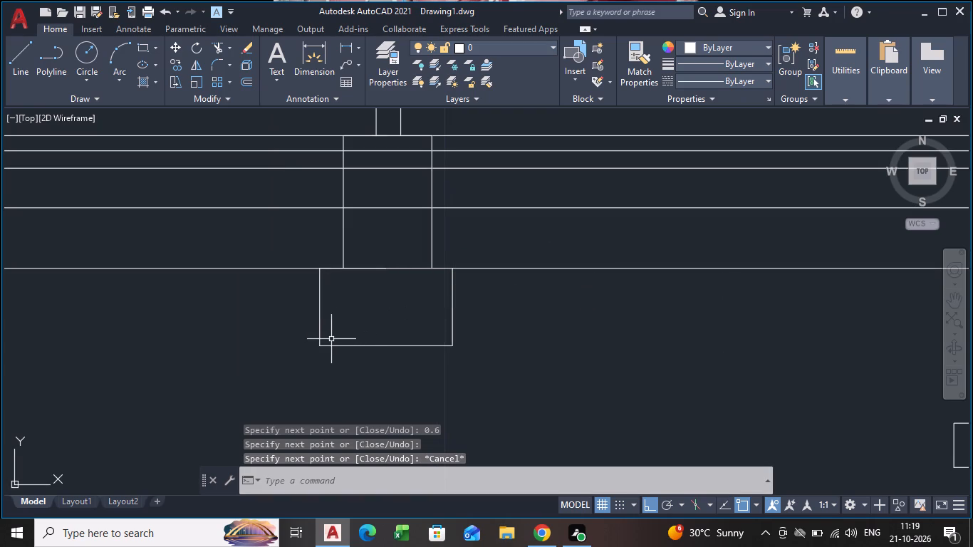
{"action": "left_click", "coordinate": [355, 346]}
{"action": "scroll", "coordinate": [313, 343], "scroll_direction": "up", "scroll_amount": 3}
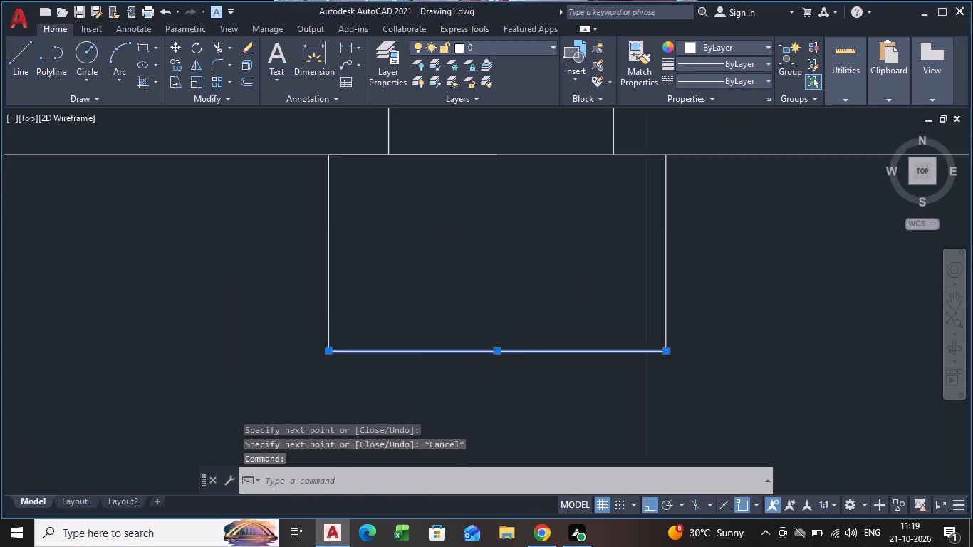
{"action": "left_click", "coordinate": [339, 357]}
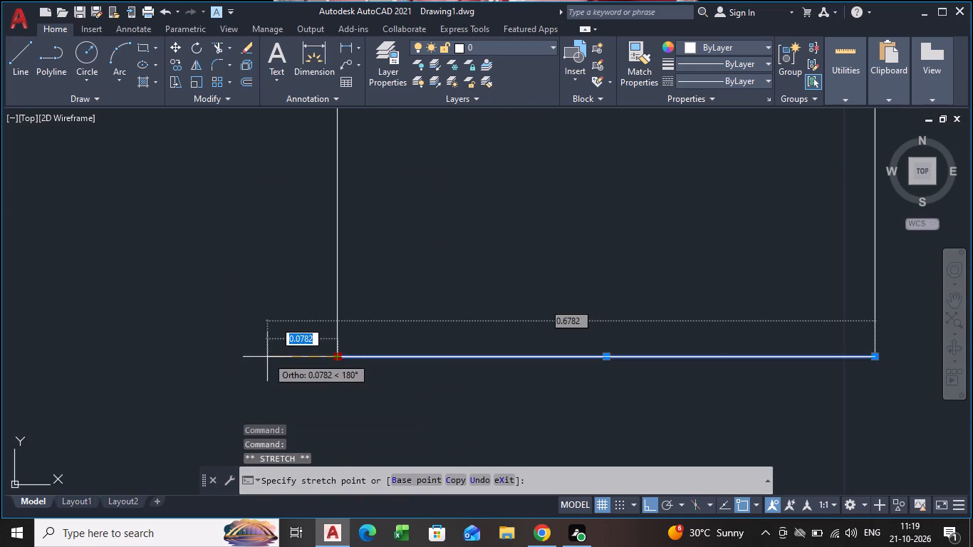
{"action": "left_click", "coordinate": [267, 357]}
{"action": "scroll", "coordinate": [490, 350], "scroll_direction": "down", "scroll_amount": 1}
{"action": "middle_click_drag", "start_coordinate": [490, 350], "coordinate": [140, 282]}
{"action": "scroll", "coordinate": [140, 283], "scroll_direction": "down", "scroll_amount": 1}
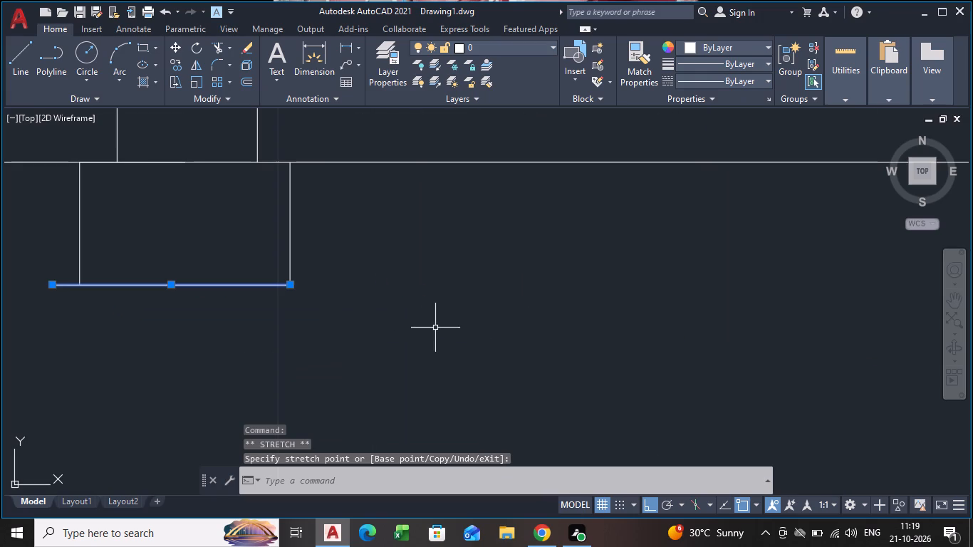
{"action": "left_click", "coordinate": [288, 288]}
{"action": "left_click", "coordinate": [327, 291]}
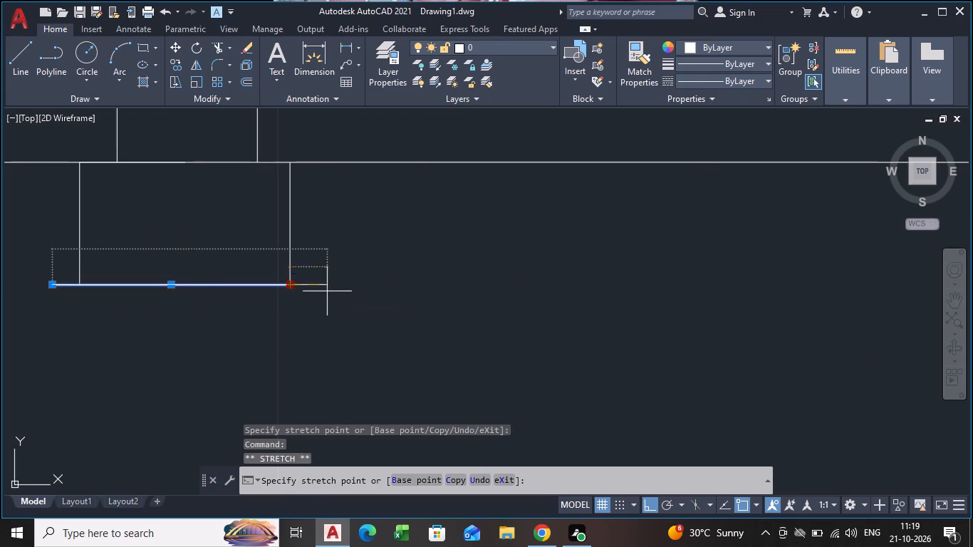
Trim away the two lower floor-layer lines and the ground line where they cross the partition's base.
{"action": "key", "text": "Escape"}
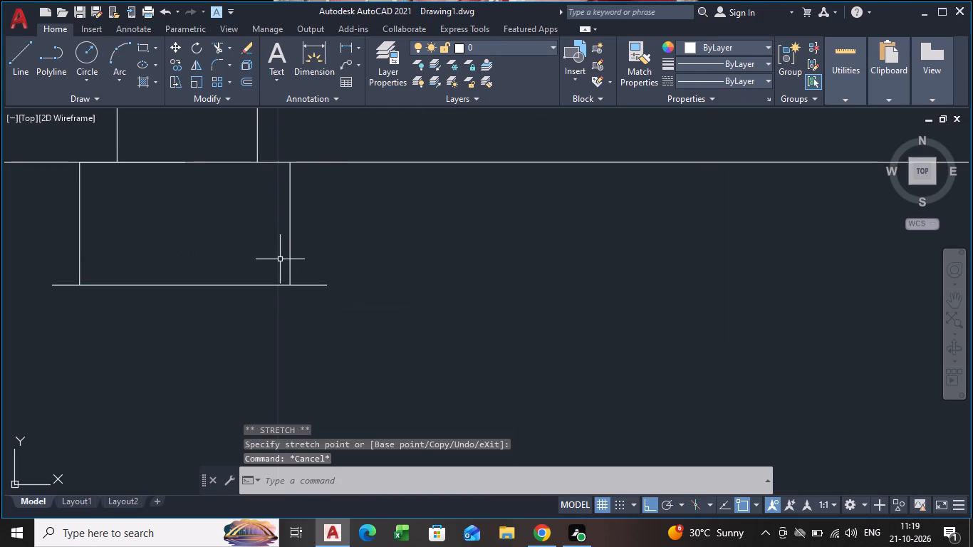
{"action": "scroll", "coordinate": [270, 273], "scroll_direction": "down", "scroll_amount": 2}
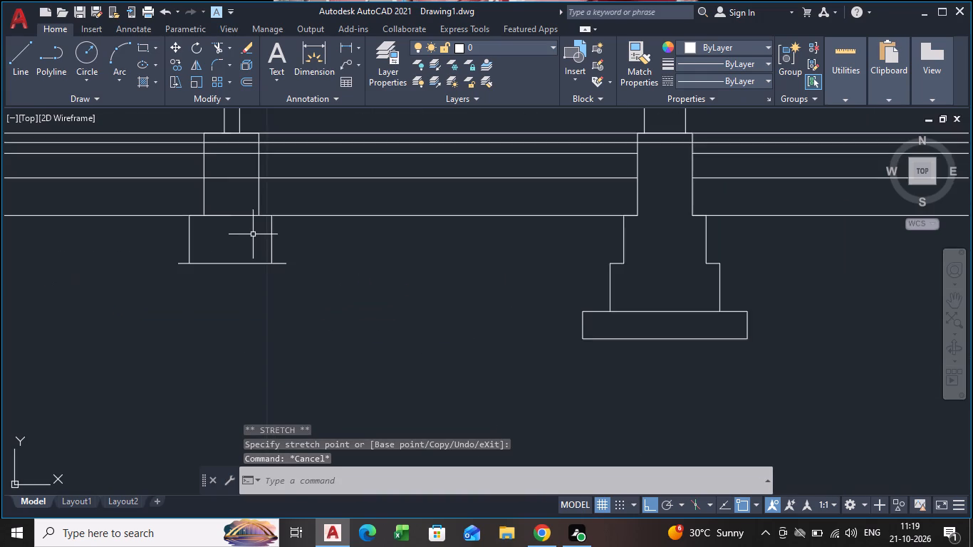
{"action": "scroll", "coordinate": [253, 234], "scroll_direction": "down", "scroll_amount": 1}
{"action": "middle_click_drag", "start_coordinate": [246, 237], "coordinate": [246, 338]}
{"action": "scroll", "coordinate": [238, 300], "scroll_direction": "up", "scroll_amount": 2}
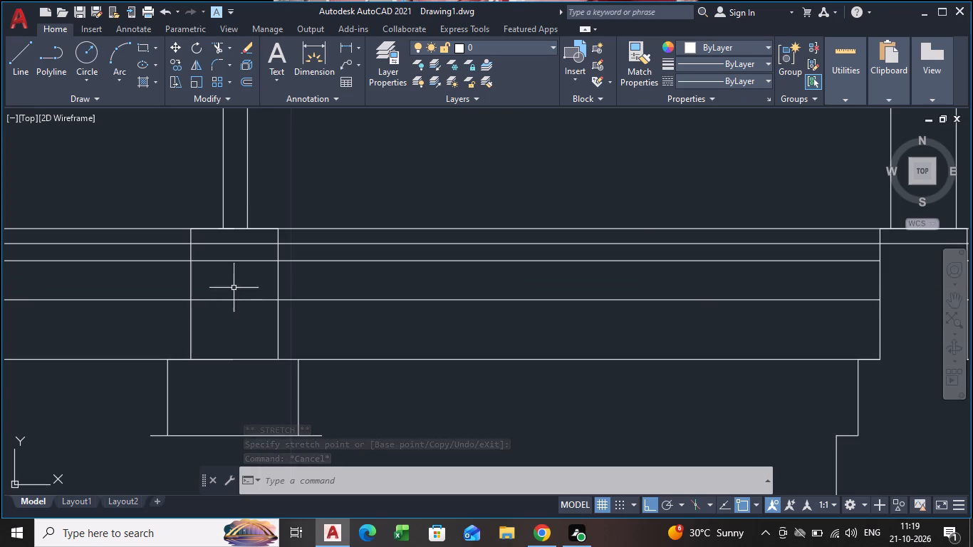
{"action": "type", "text": "TR"}
{"action": "key", "text": "Return"}
{"action": "key", "text": "Return"}
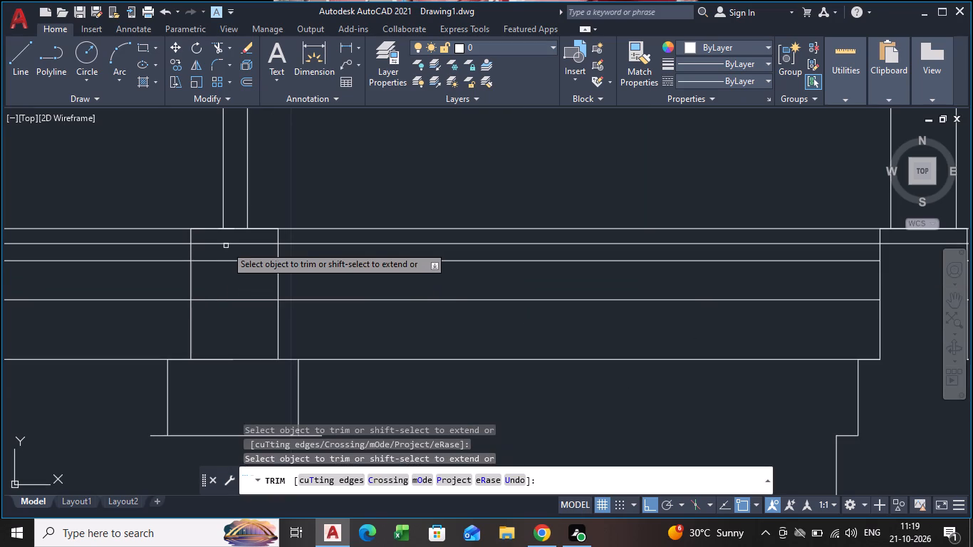
{"action": "left_click_drag", "start_coordinate": [231, 253], "coordinate": [229, 377]}
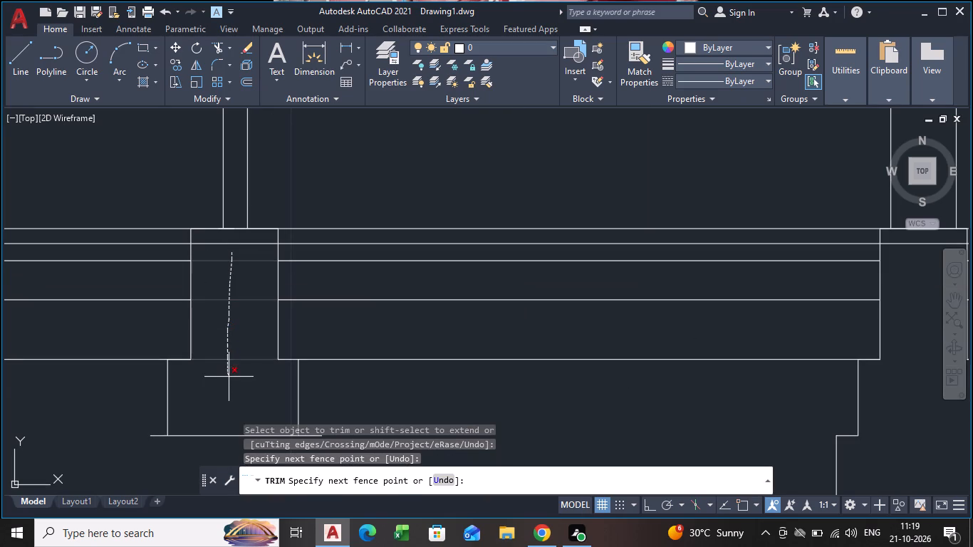
{"action": "left_click_drag", "start_coordinate": [229, 377], "coordinate": [230, 385]}
{"action": "scroll", "coordinate": [231, 384], "scroll_direction": "down", "scroll_amount": 3}
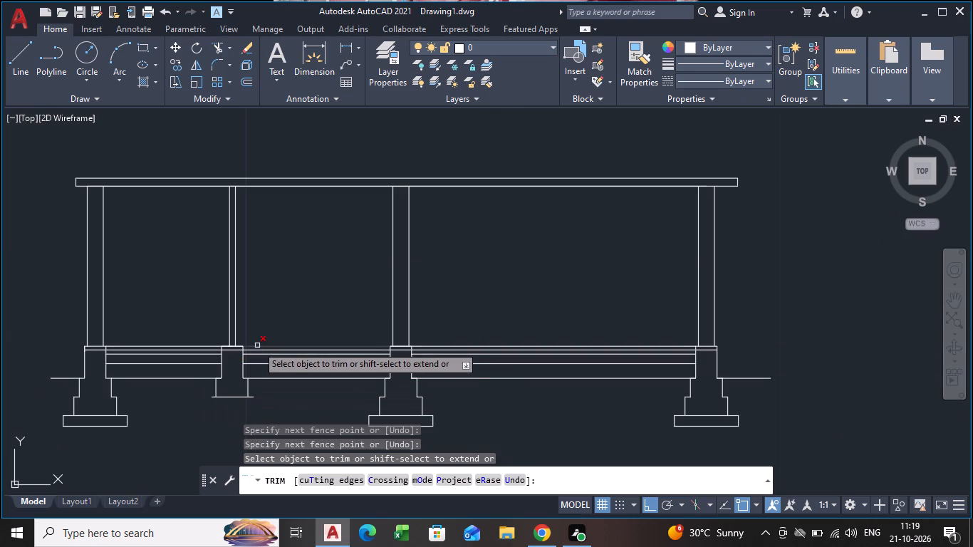
{"action": "key", "text": "Escape"}
Draw a freehand zigzag break symbol, about 0.24 m tall, across the bottom line of the partition's footing step, with Ortho off.
{"action": "scroll", "coordinate": [203, 472], "scroll_direction": "up", "scroll_amount": 2}
{"action": "scroll", "coordinate": [240, 376], "scroll_direction": "up", "scroll_amount": 2}
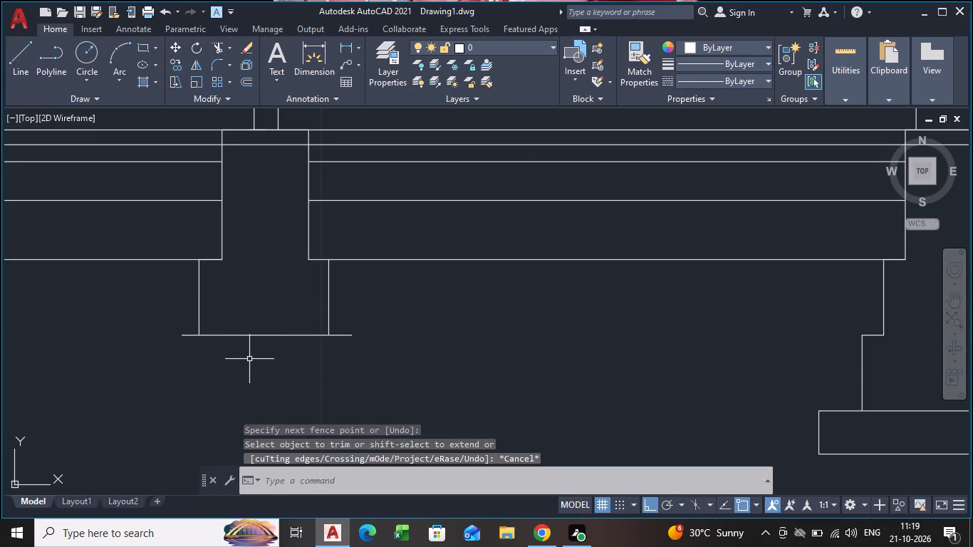
{"action": "key", "text": "l"}
{"action": "key", "text": "Return"}
{"action": "scroll", "coordinate": [249, 350], "scroll_direction": "up", "scroll_amount": 2}
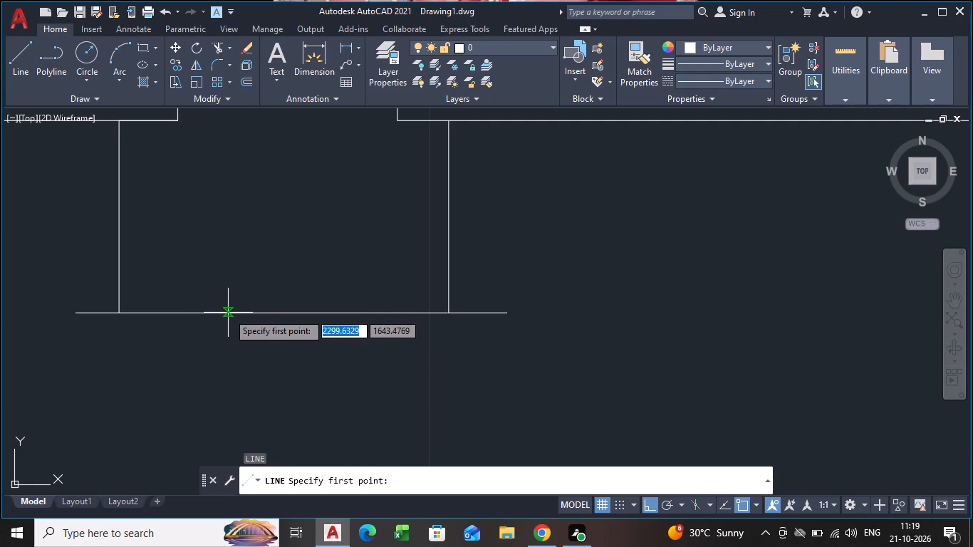
{"action": "left_click", "coordinate": [228, 313]}
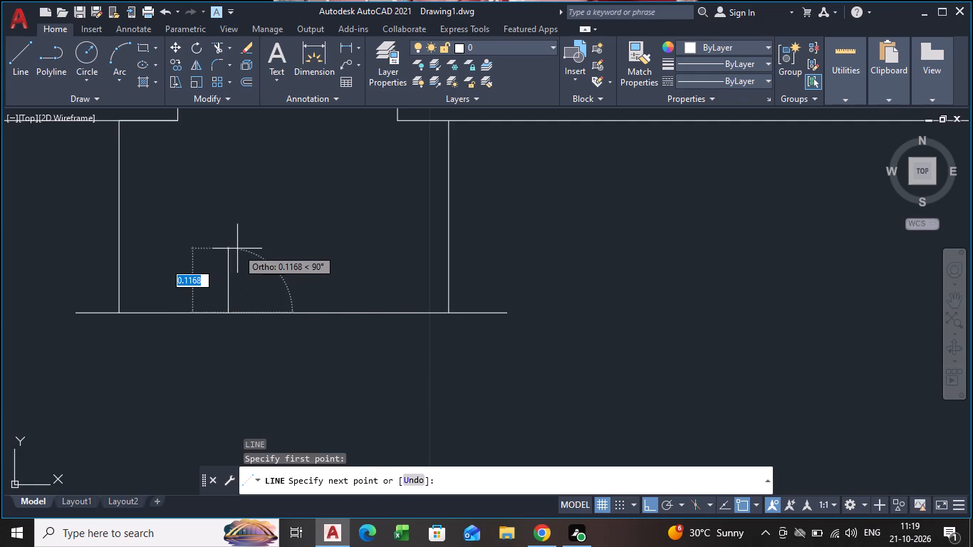
{"action": "key", "text": "ctrl+F8"}
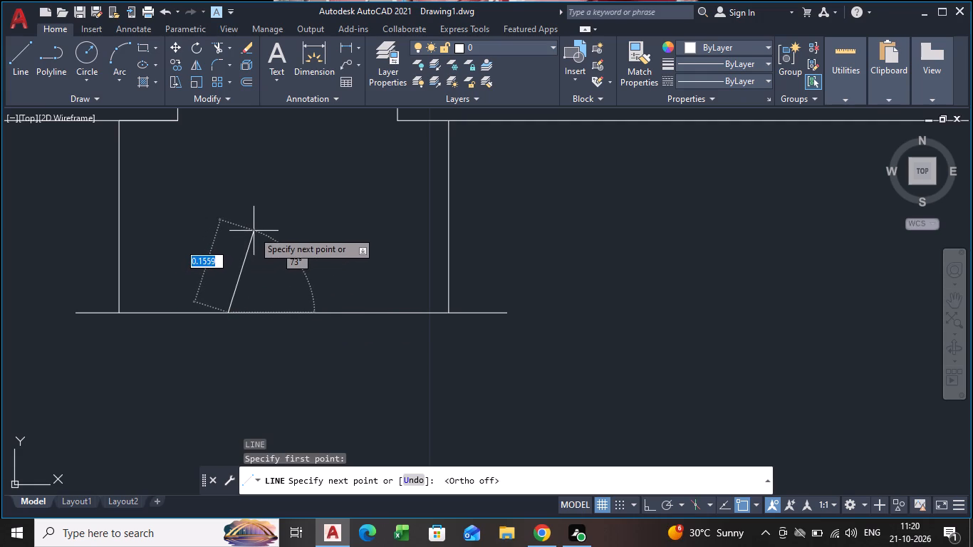
{"action": "left_click", "coordinate": [251, 253]}
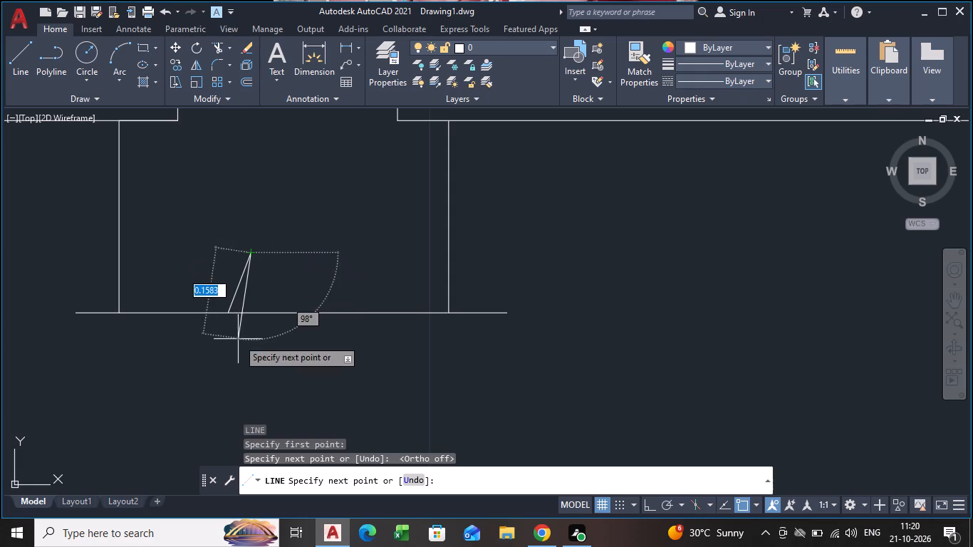
{"action": "left_click", "coordinate": [254, 382]}
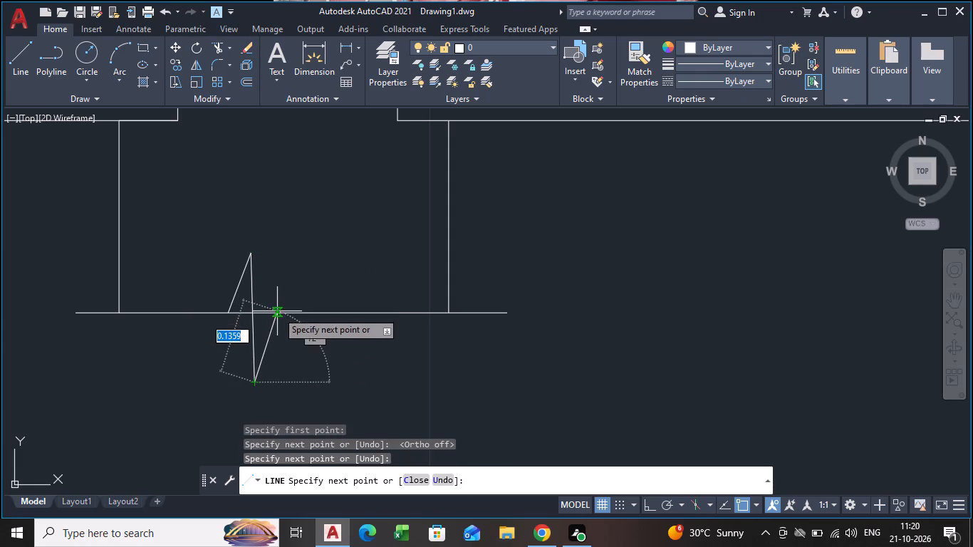
{"action": "left_click", "coordinate": [277, 311]}
{"action": "key", "text": "Escape"}
Trim the footing's bottom line between the two ends of the zigzag break symbol.
{"action": "key", "text": "t"}
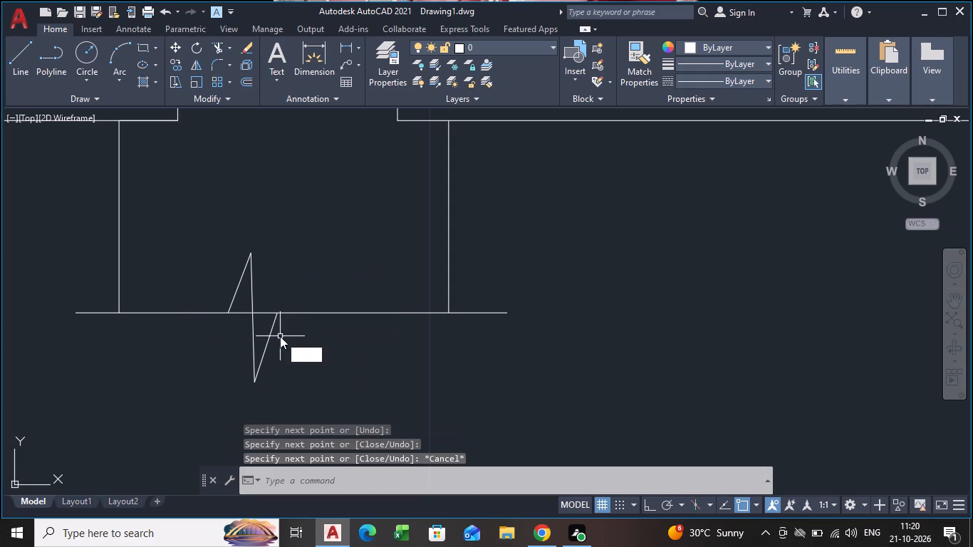
{"action": "key", "text": "r"}
{"action": "key", "text": "Return"}
{"action": "scroll", "coordinate": [278, 339], "scroll_direction": "up", "scroll_amount": 4}
{"action": "left_click_drag", "start_coordinate": [224, 206], "coordinate": [187, 321]}
{"action": "left_click_drag", "start_coordinate": [130, 206], "coordinate": [110, 279]}
{"action": "scroll", "coordinate": [110, 279], "scroll_direction": "down", "scroll_amount": 3}
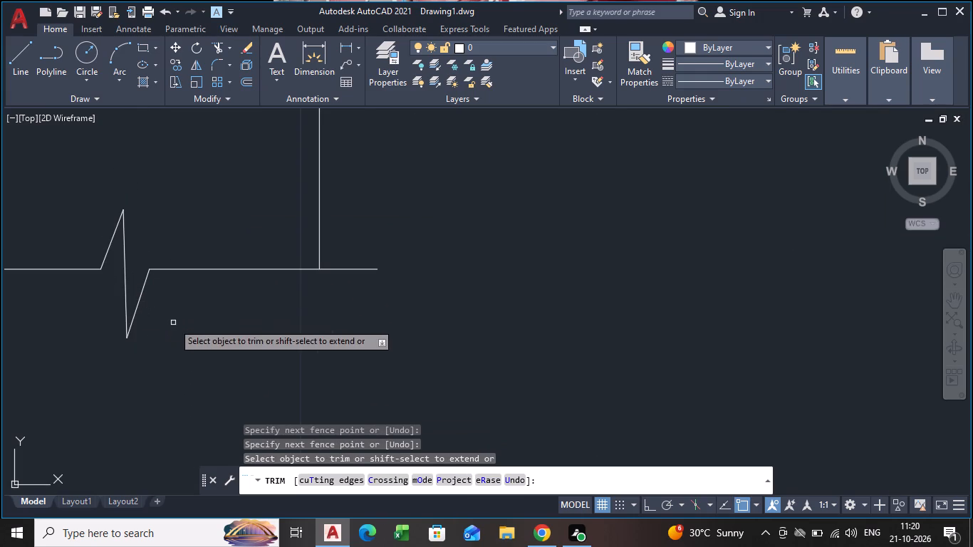
{"action": "key", "text": "Escape"}
{"action": "scroll", "coordinate": [183, 329], "scroll_direction": "down", "scroll_amount": 3}
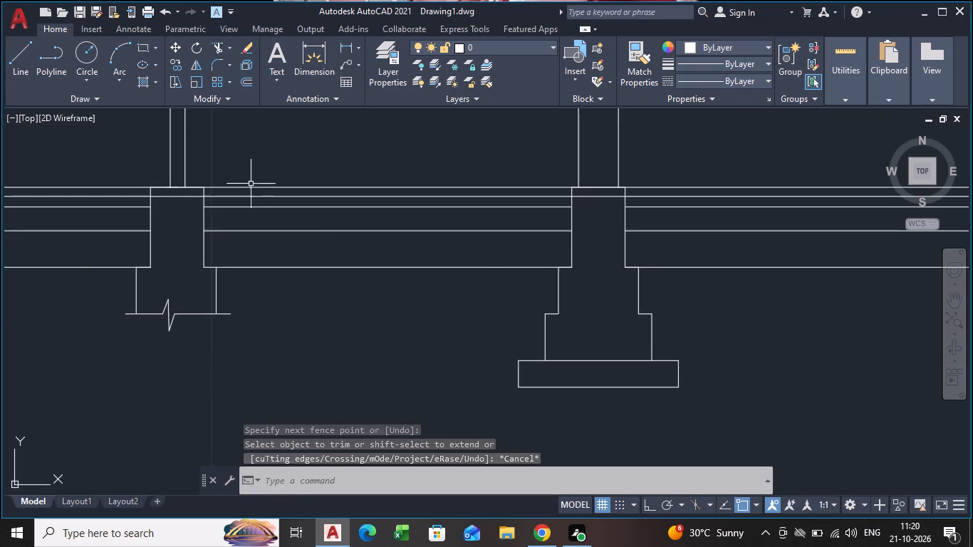
Draw a line across the thickness of the left outer wall a short distance below the roof slab, and restore Ortho.
{"action": "scroll", "coordinate": [239, 202], "scroll_direction": "down", "scroll_amount": 3}
{"action": "middle_click_drag", "start_coordinate": [251, 252], "coordinate": [268, 277]}
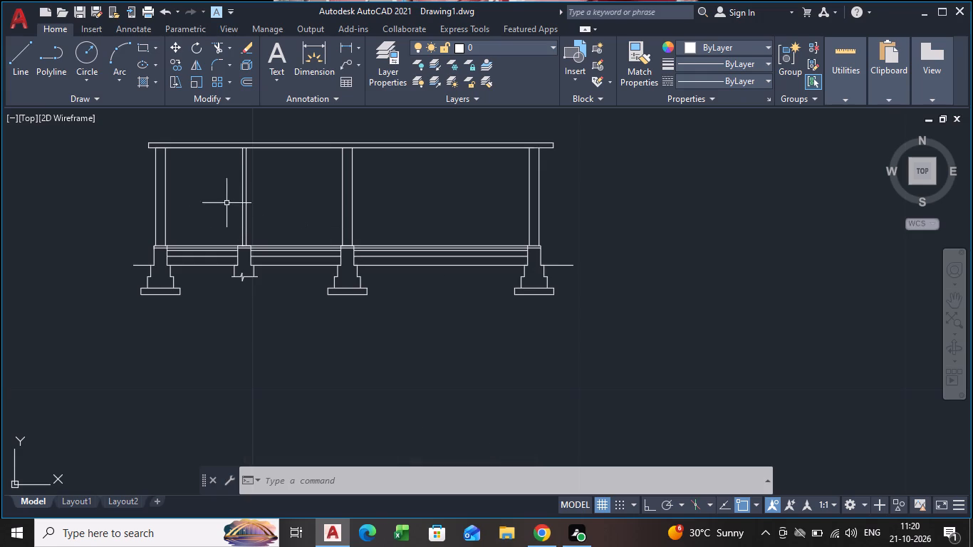
{"action": "middle_click_drag", "start_coordinate": [160, 167], "coordinate": [225, 259]}
{"action": "scroll", "coordinate": [227, 259], "scroll_direction": "up", "scroll_amount": 3}
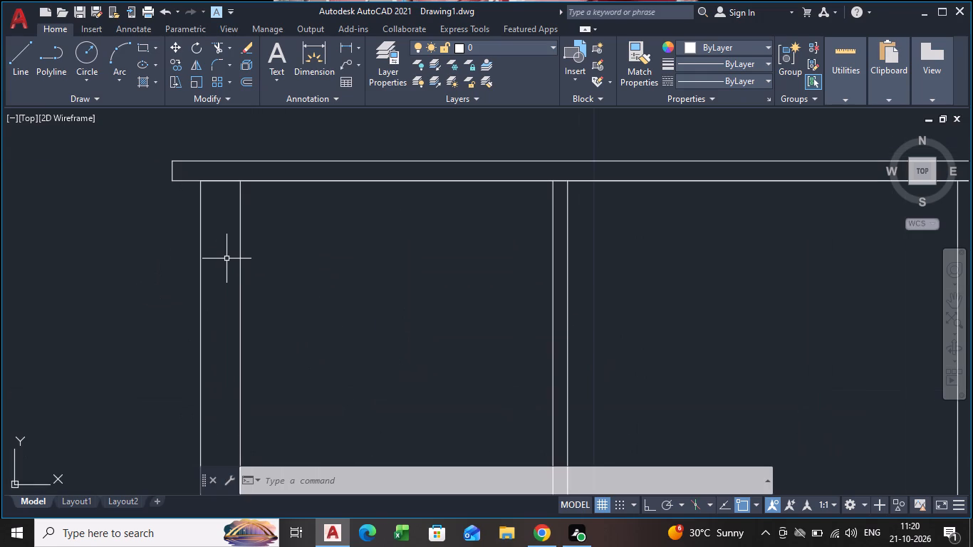
{"action": "key", "text": "l"}
{"action": "key", "text": "Return"}
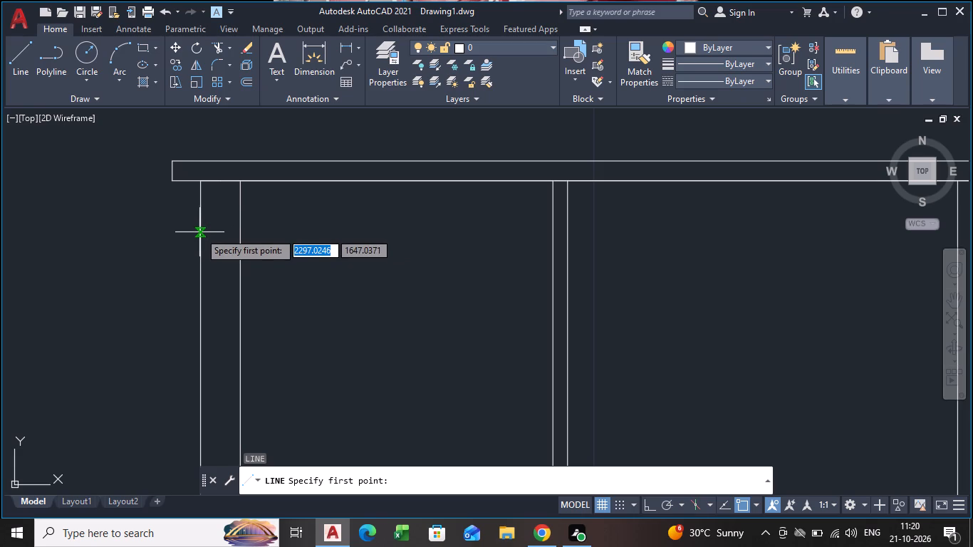
{"action": "left_click", "coordinate": [201, 229]}
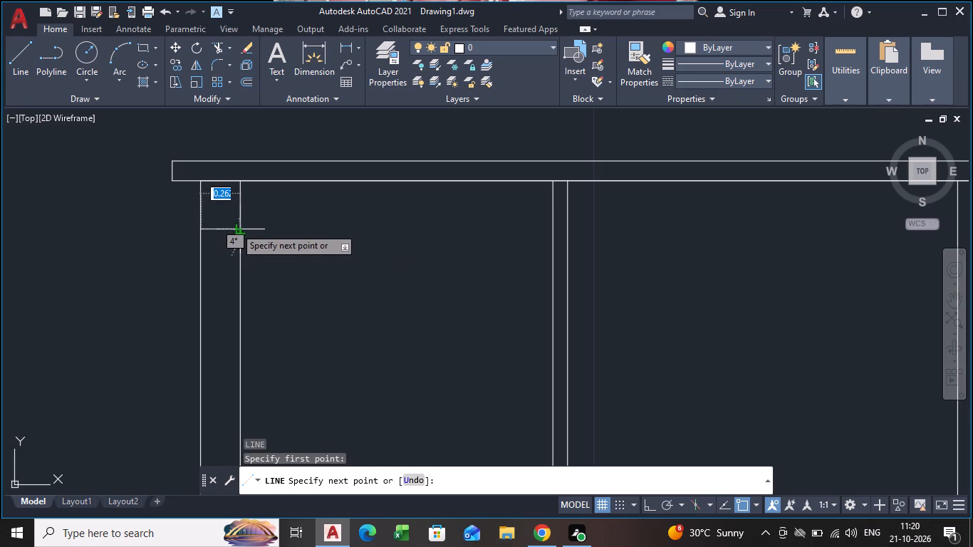
{"action": "left_click", "coordinate": [243, 228]}
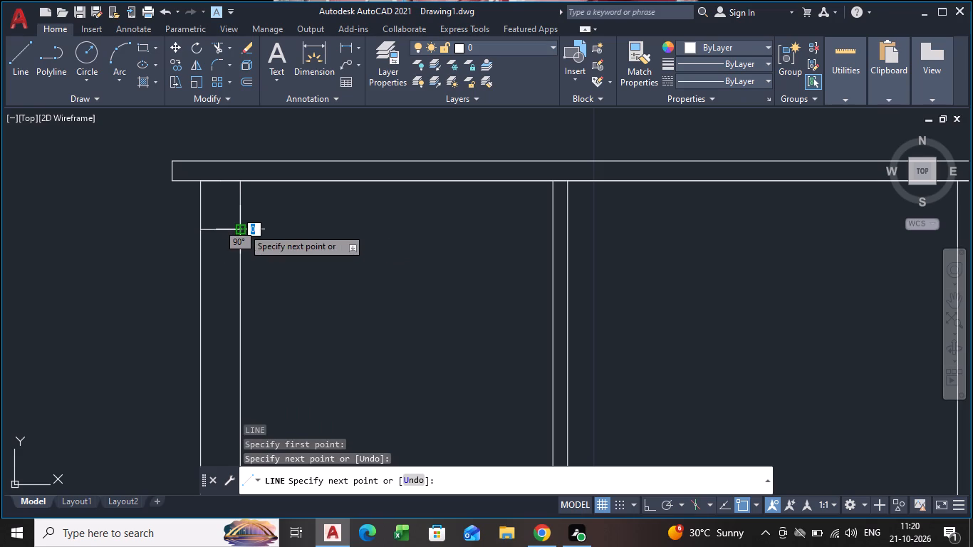
{"action": "key", "text": "Escape"}
{"action": "key", "text": "ctrl+F8"}
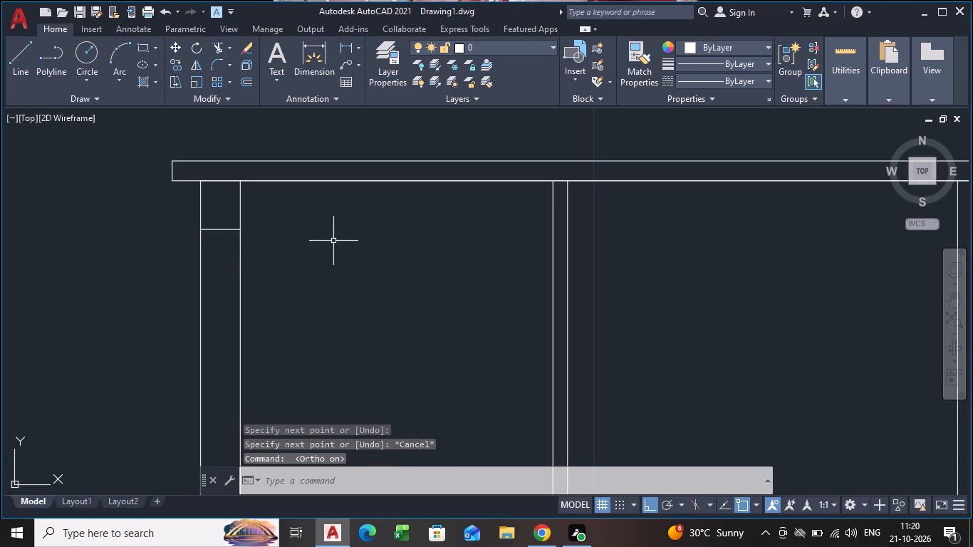
Copy the short line across the left outer wall straight down by about 0.4 m.
{"action": "scroll", "coordinate": [299, 313], "scroll_direction": "down", "scroll_amount": 1}
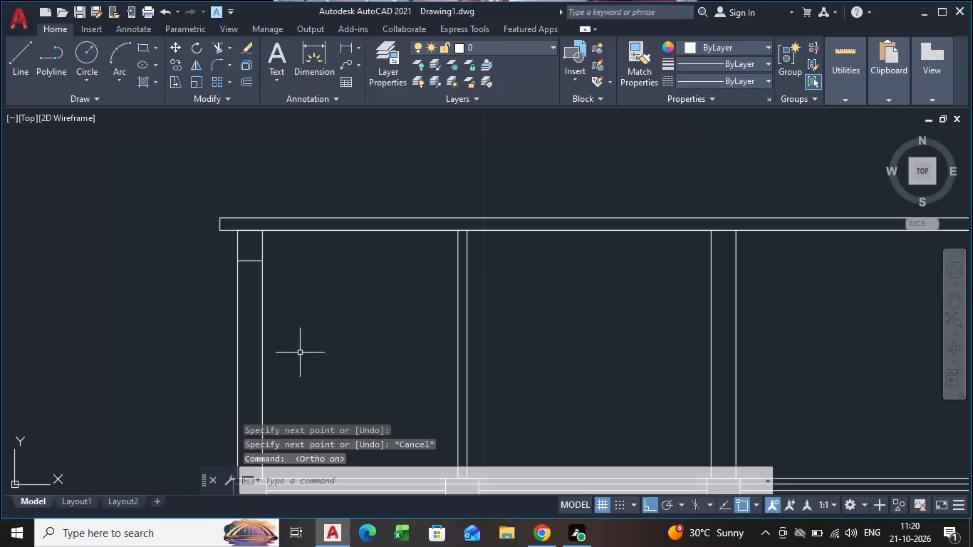
{"action": "scroll", "coordinate": [321, 347], "scroll_direction": "down", "scroll_amount": 1}
{"action": "middle_click_drag", "start_coordinate": [321, 347], "coordinate": [300, 212]}
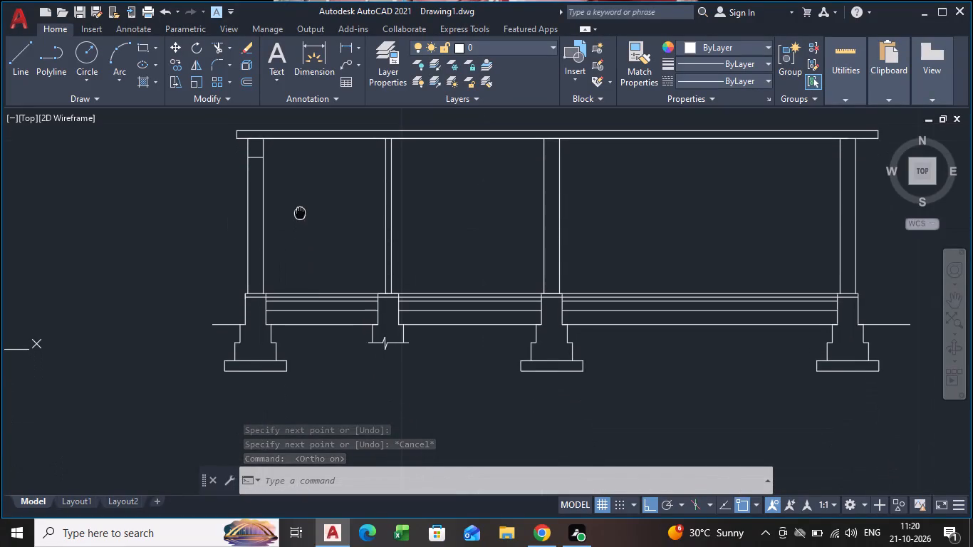
{"action": "middle_click_drag", "start_coordinate": [300, 212], "coordinate": [298, 223]}
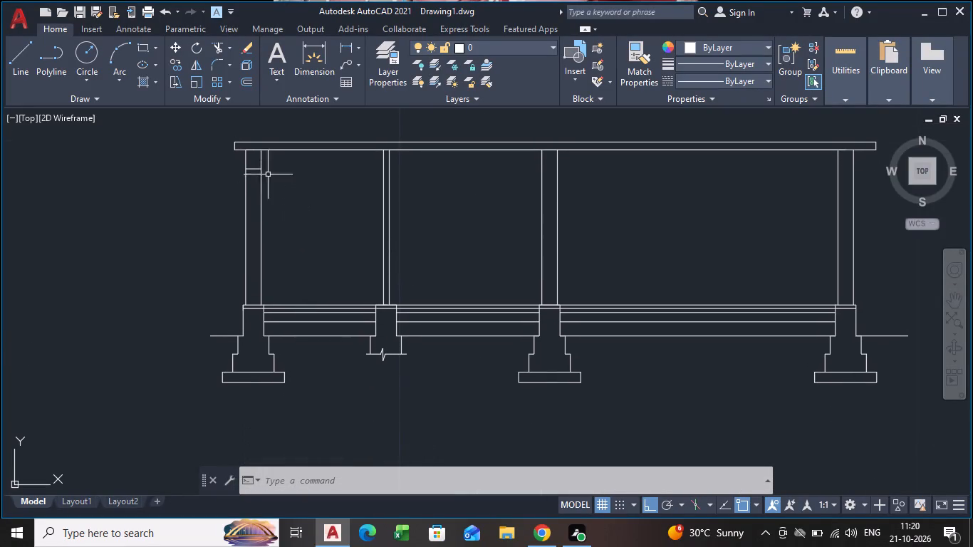
{"action": "left_click", "coordinate": [256, 168]}
{"action": "key", "text": "c"}
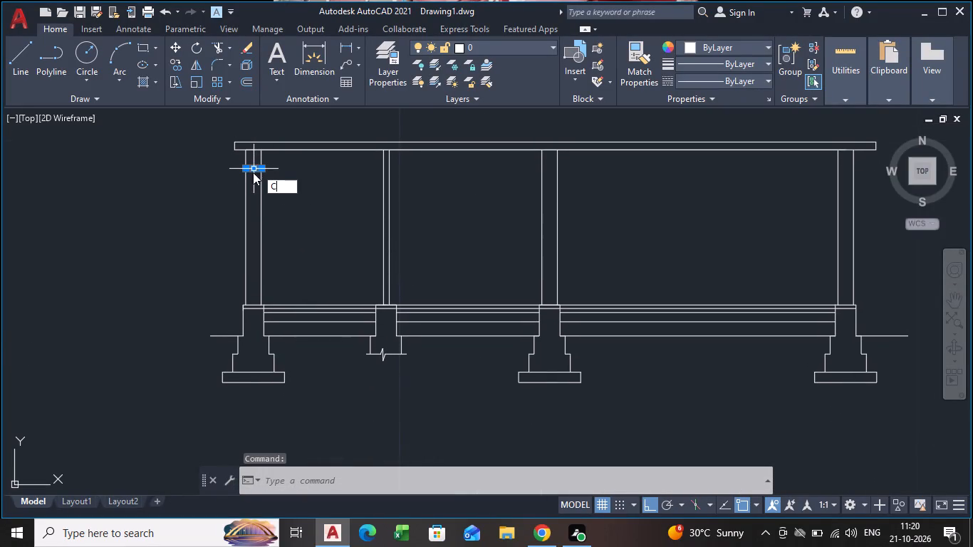
{"action": "key", "text": "o"}
{"action": "key", "text": "Return"}
{"action": "scroll", "coordinate": [246, 182], "scroll_direction": "up", "scroll_amount": 3}
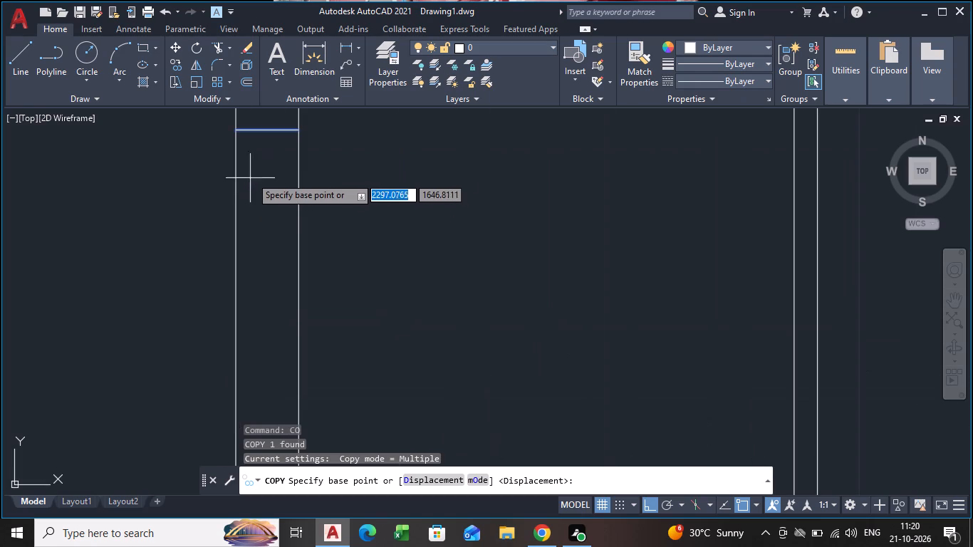
{"action": "left_click", "coordinate": [297, 131]}
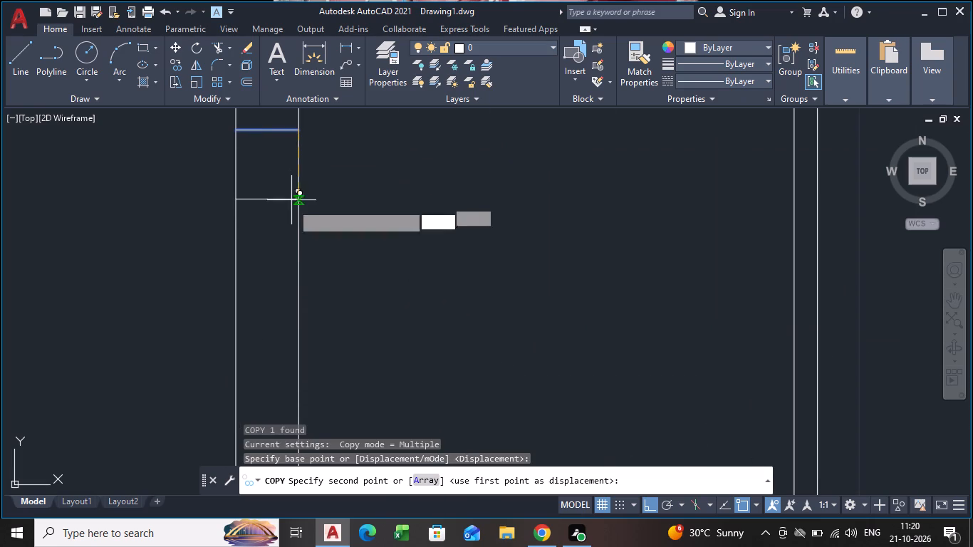
{"action": "left_click", "coordinate": [294, 214]}
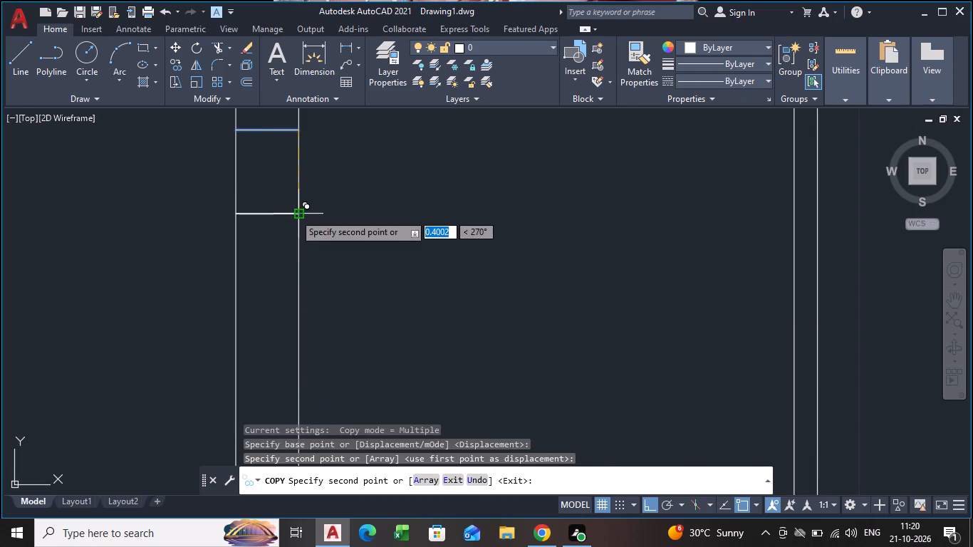
{"action": "key", "text": "Escape"}
{"action": "scroll", "coordinate": [294, 214], "scroll_direction": "down", "scroll_amount": 4}
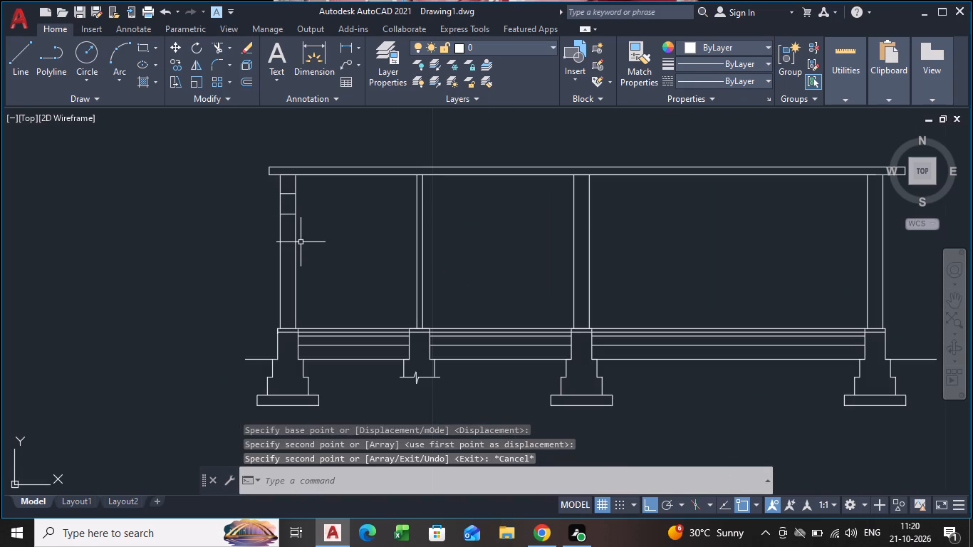
Draw a horizontal line from the inner end of the lower wall line across the left bay to the partition's near face.
{"action": "key", "text": "l"}
{"action": "key", "text": "Return"}
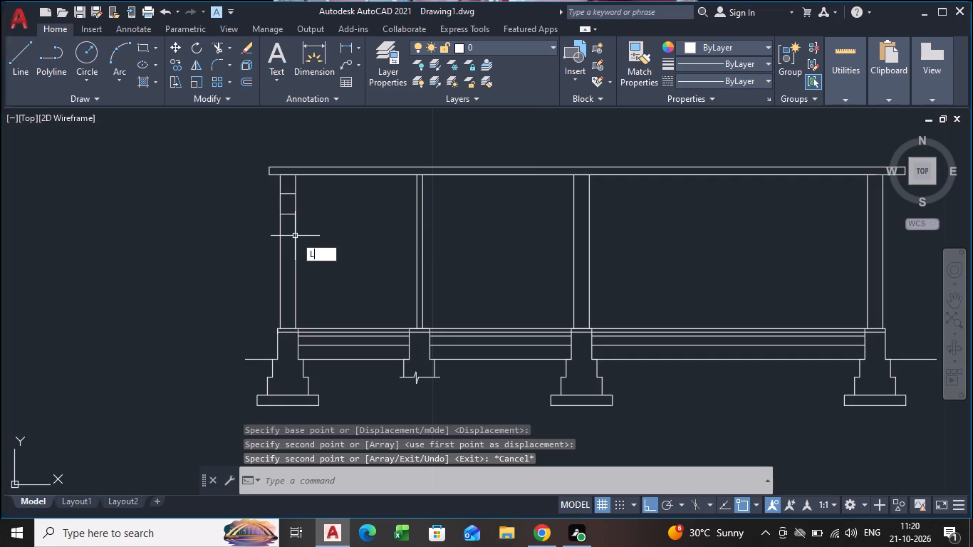
{"action": "scroll", "coordinate": [295, 236], "scroll_direction": "up", "scroll_amount": 3}
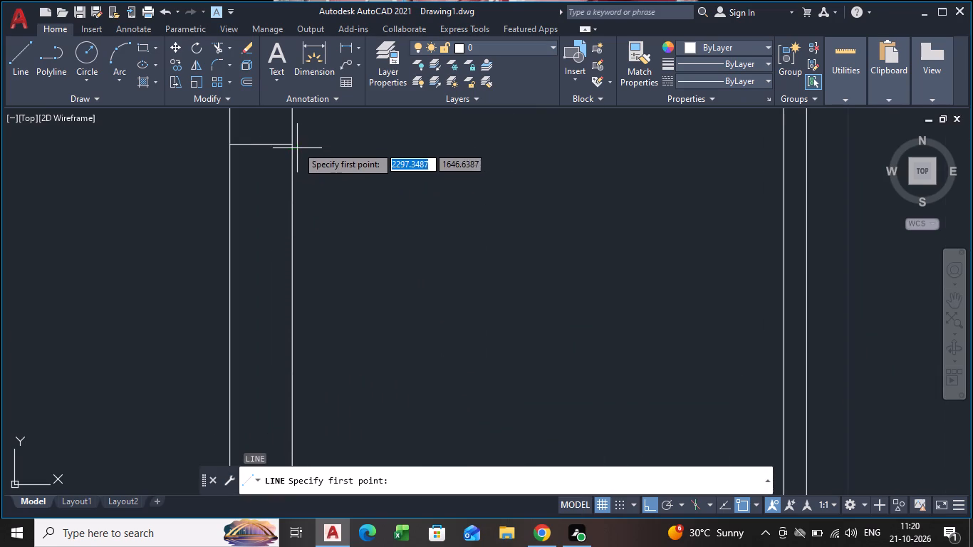
{"action": "left_click", "coordinate": [292, 143]}
{"action": "scroll", "coordinate": [469, 170], "scroll_direction": "down", "scroll_amount": 3}
{"action": "middle_click_drag", "start_coordinate": [469, 170], "coordinate": [287, 245]}
{"action": "scroll", "coordinate": [353, 239], "scroll_direction": "up", "scroll_amount": 2}
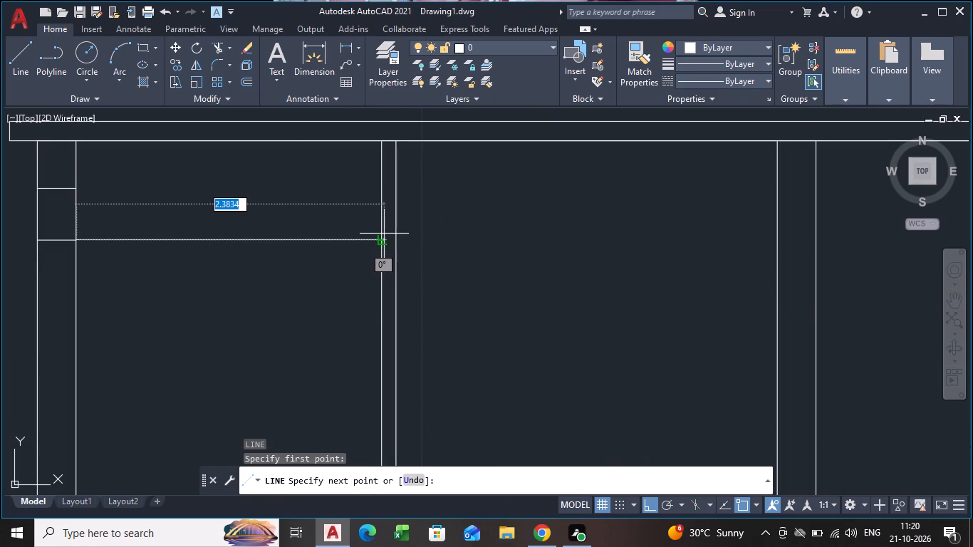
{"action": "left_click", "coordinate": [378, 236]}
{"action": "key", "text": "Escape"}
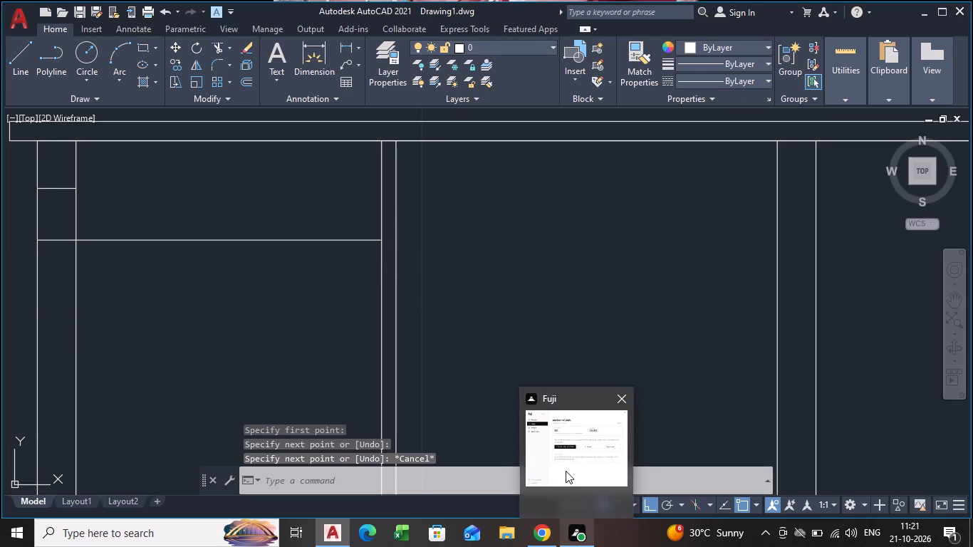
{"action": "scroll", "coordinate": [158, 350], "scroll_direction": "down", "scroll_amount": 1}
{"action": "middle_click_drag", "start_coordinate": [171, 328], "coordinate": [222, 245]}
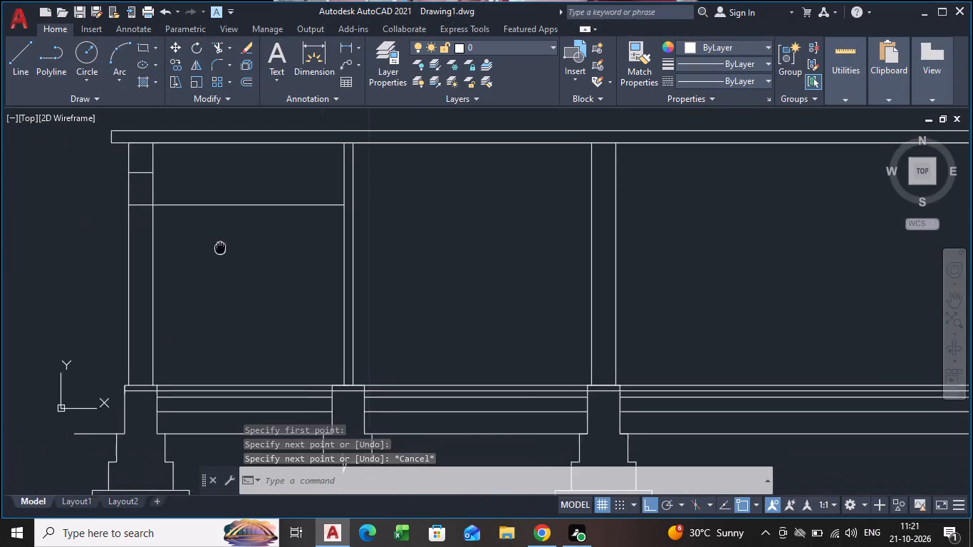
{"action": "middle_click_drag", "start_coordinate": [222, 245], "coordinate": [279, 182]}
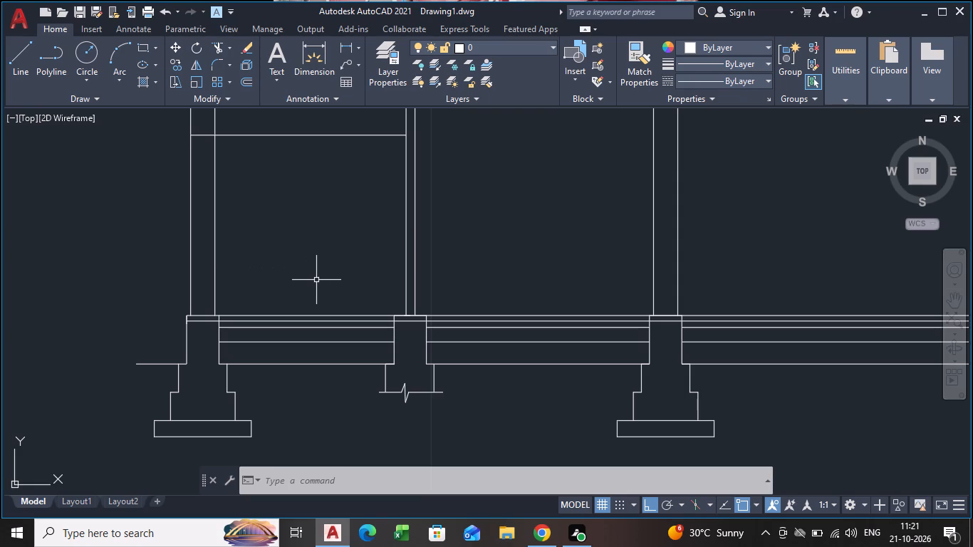
Draw a vertical line from the midpoint of the left bay's horizontal line straight down to the top floor line.
{"action": "key", "text": "l"}
{"action": "key", "text": "Return"}
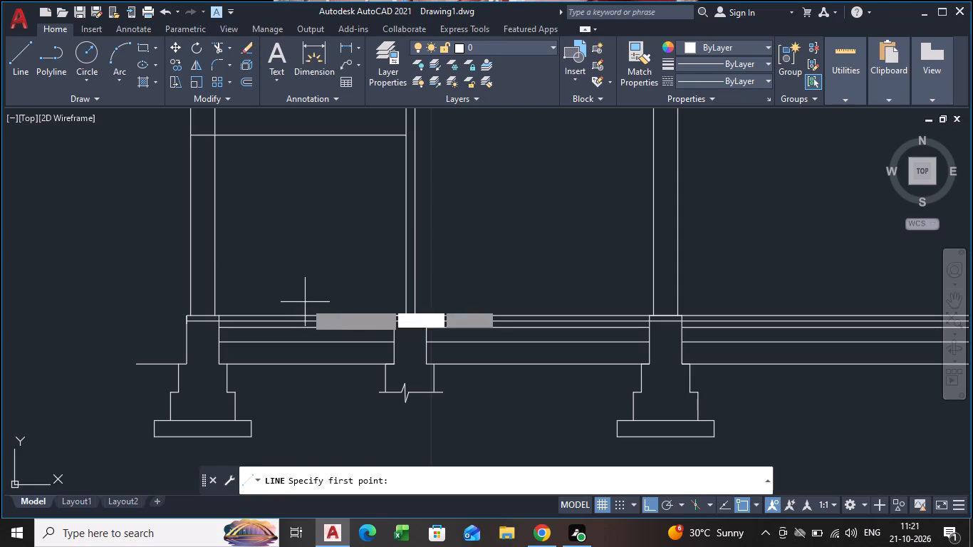
{"action": "left_click", "coordinate": [308, 133]}
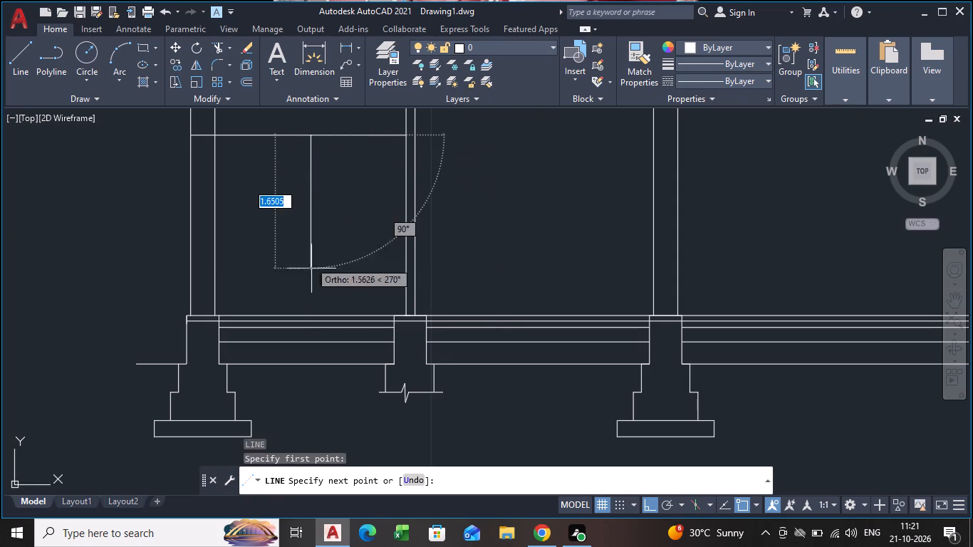
{"action": "scroll", "coordinate": [317, 284], "scroll_direction": "up", "scroll_amount": 2}
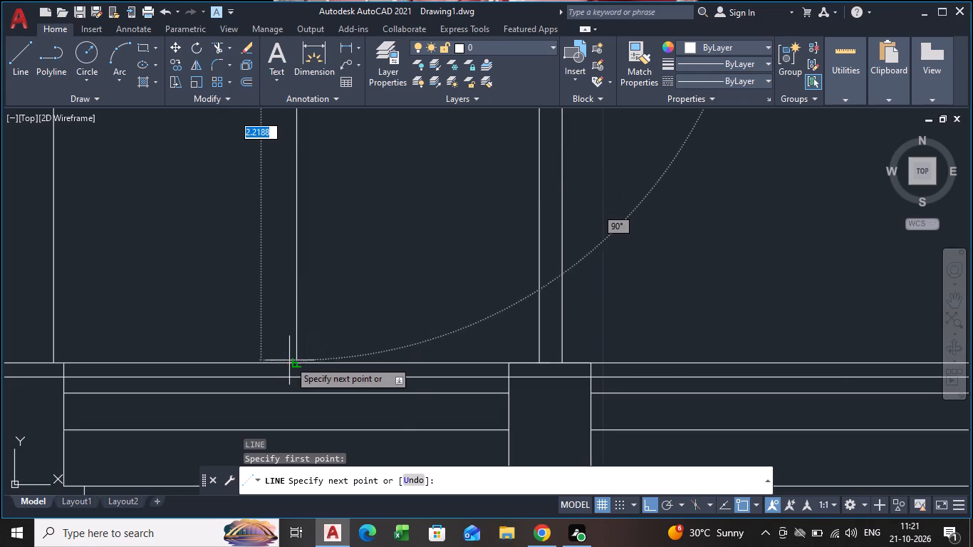
{"action": "left_click", "coordinate": [296, 359]}
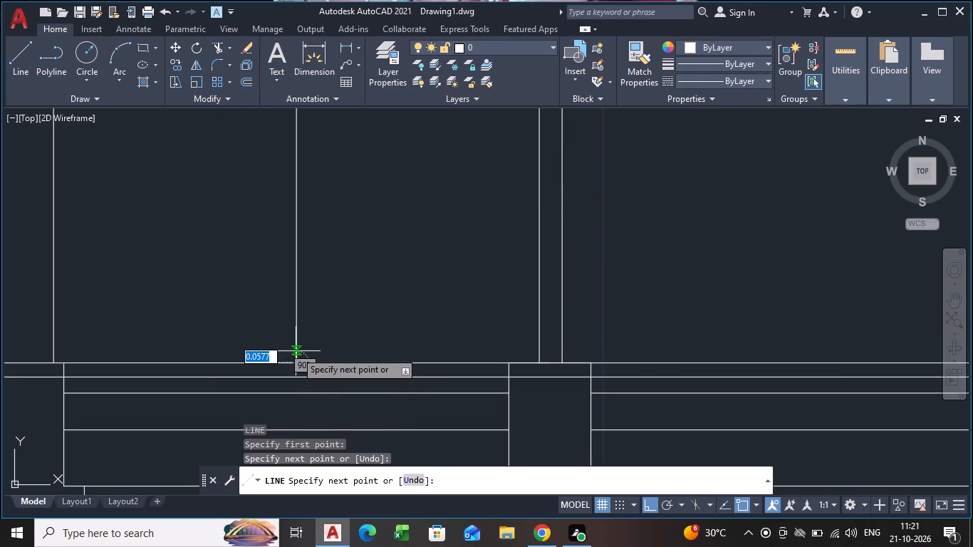
{"action": "key", "text": "Escape"}
Draw a rectangle about 1.09 m wide, slightly inset within the door outline between the new vertical line and the partition.
{"action": "scroll", "coordinate": [282, 315], "scroll_direction": "down", "scroll_amount": 3}
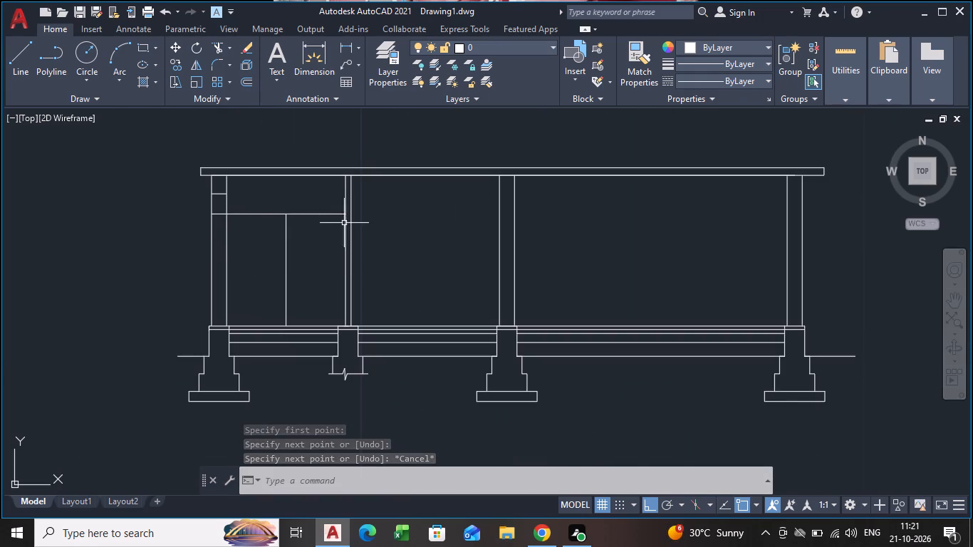
{"action": "scroll", "coordinate": [341, 223], "scroll_direction": "up", "scroll_amount": 1}
{"action": "type", "text": "RE"}
{"action": "key", "text": "c"}
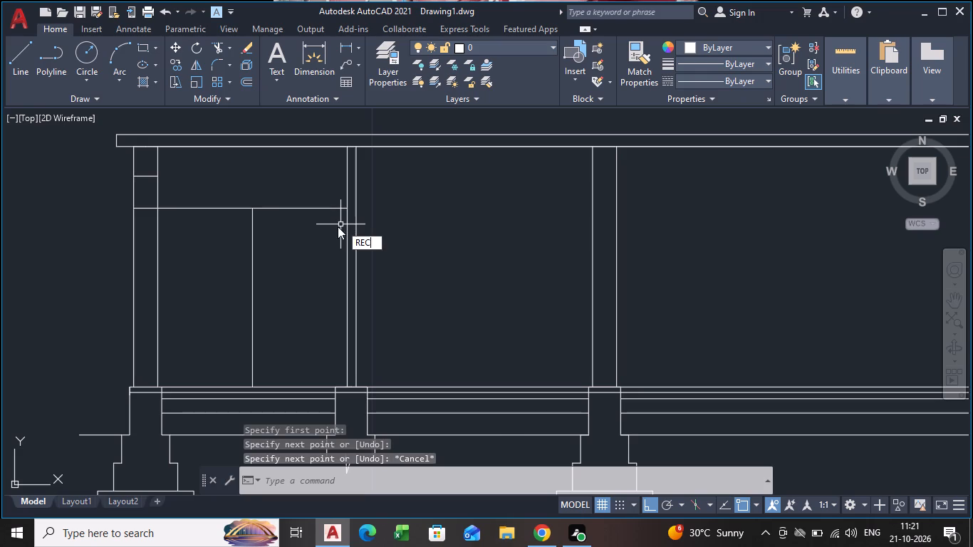
{"action": "key", "text": "Return"}
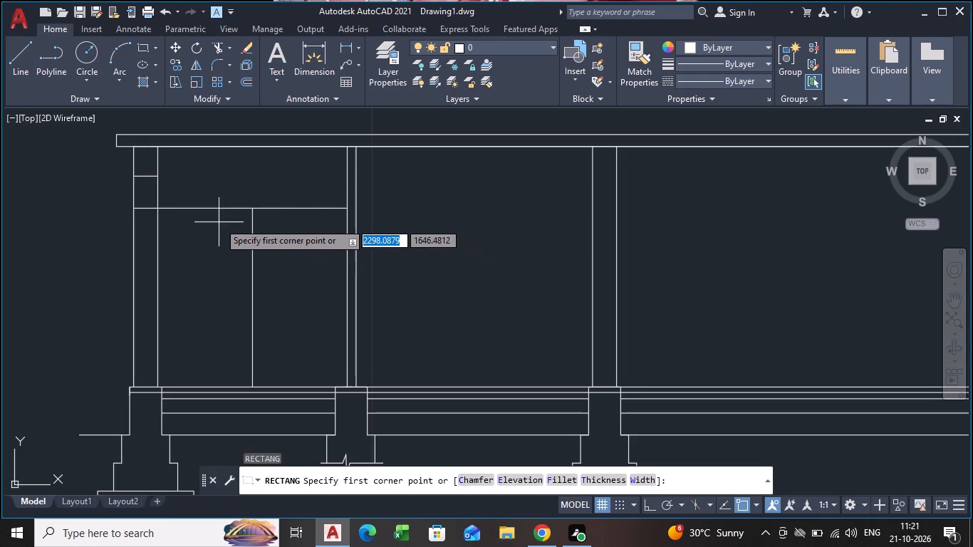
{"action": "scroll", "coordinate": [292, 220], "scroll_direction": "up", "scroll_amount": 2}
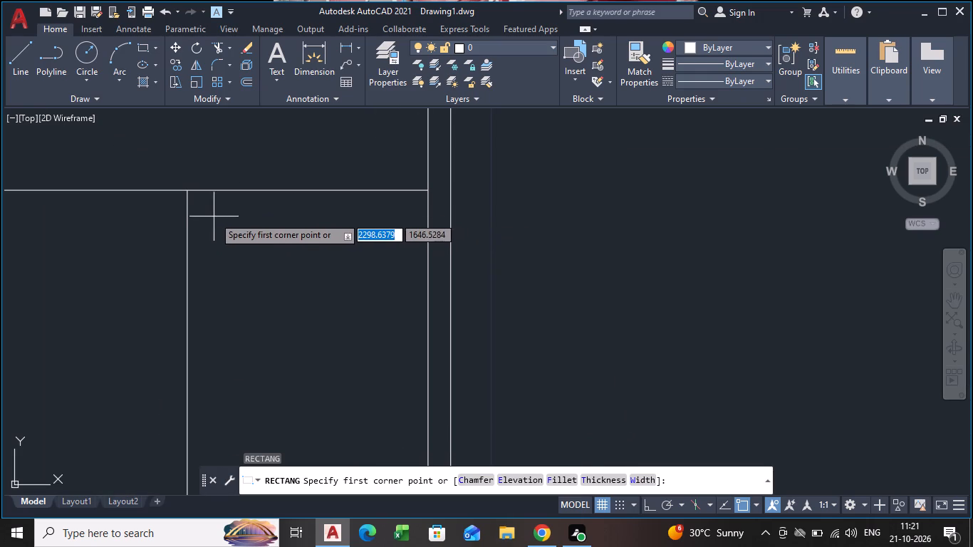
{"action": "scroll", "coordinate": [213, 217], "scroll_direction": "up", "scroll_amount": 2}
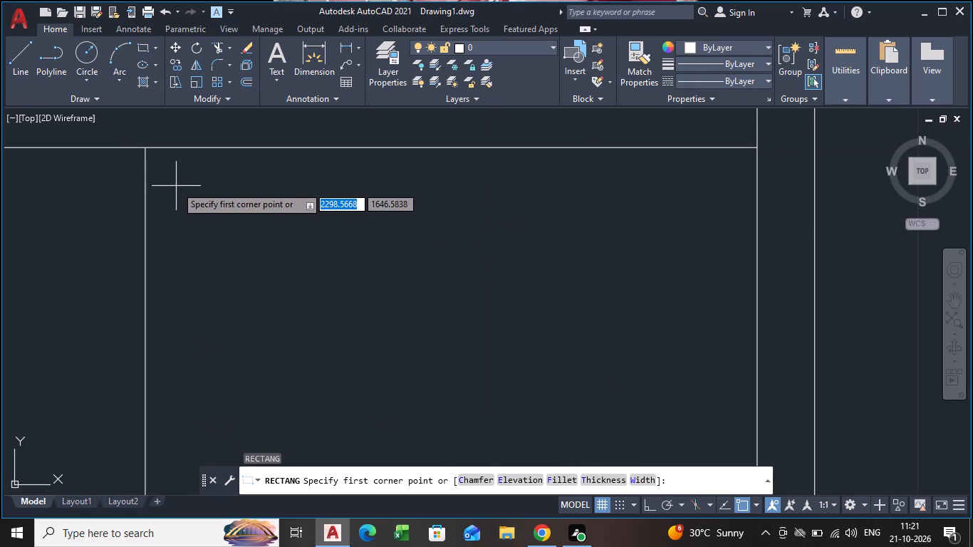
{"action": "left_click", "coordinate": [165, 179]}
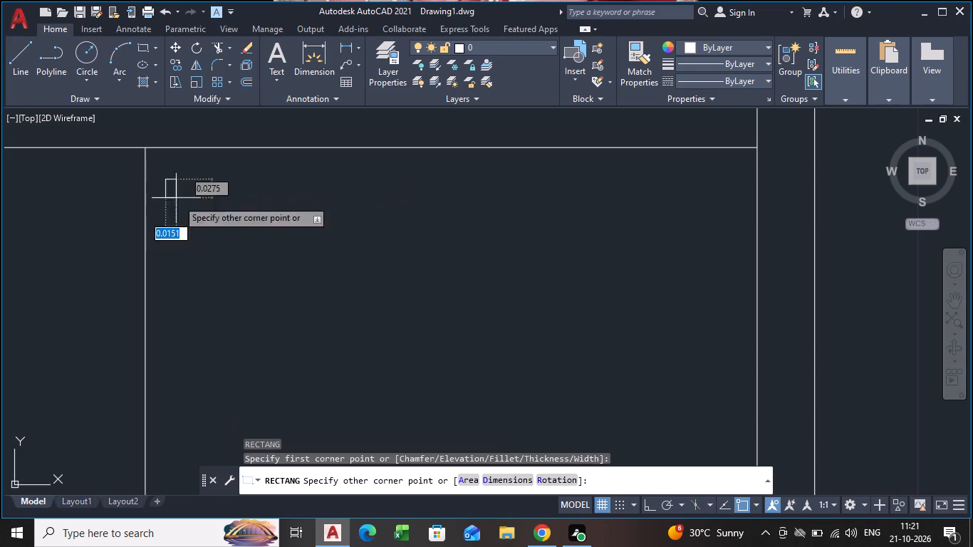
{"action": "scroll", "coordinate": [272, 259], "scroll_direction": "down", "scroll_amount": 3}
{"action": "middle_click_drag", "start_coordinate": [272, 259], "coordinate": [227, 53]}
{"action": "middle_click_drag", "start_coordinate": [304, 293], "coordinate": [305, 295]}
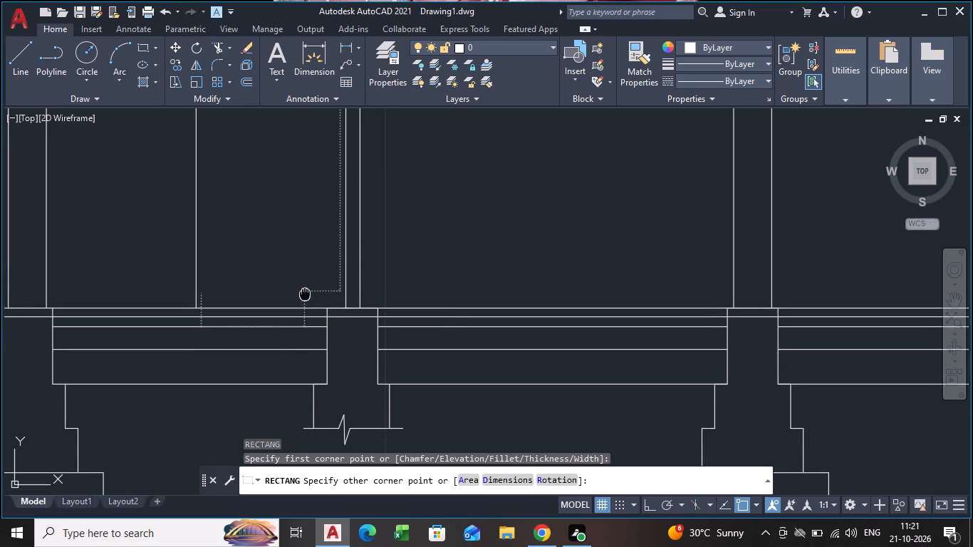
{"action": "middle_click_drag", "start_coordinate": [305, 295], "coordinate": [310, 325]}
{"action": "scroll", "coordinate": [314, 328], "scroll_direction": "up", "scroll_amount": 2}
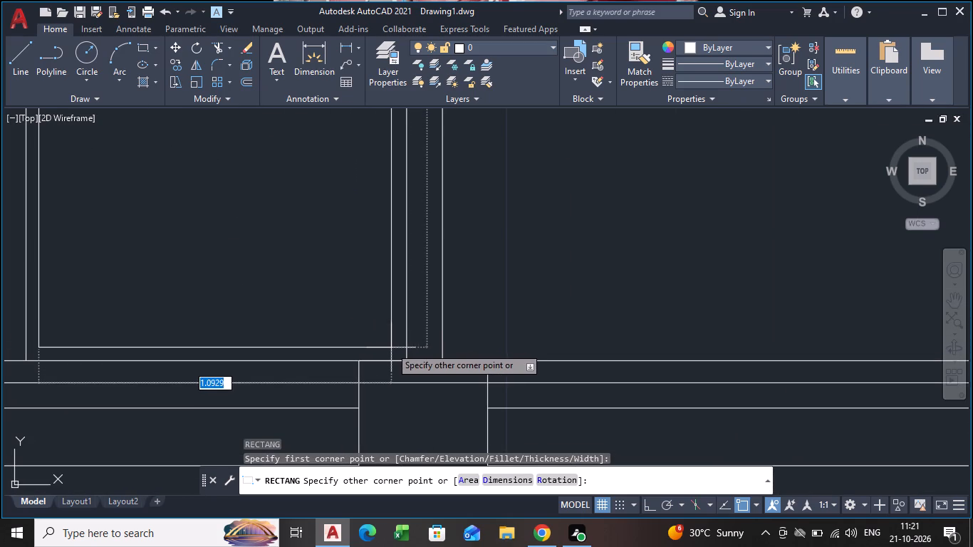
{"action": "left_click", "coordinate": [391, 348]}
Draw a horizontal line across the inner door rectangle, from the midpoint of one long side to the midpoint of the other.
{"action": "scroll", "coordinate": [307, 270], "scroll_direction": "down", "scroll_amount": 4}
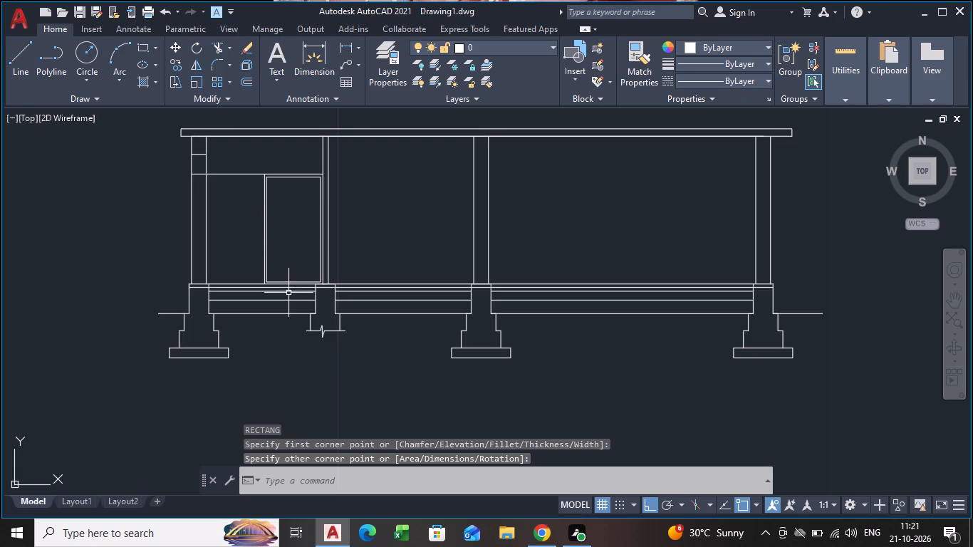
{"action": "scroll", "coordinate": [288, 293], "scroll_direction": "up", "scroll_amount": 2}
{"action": "middle_click_drag", "start_coordinate": [288, 246], "coordinate": [284, 329]}
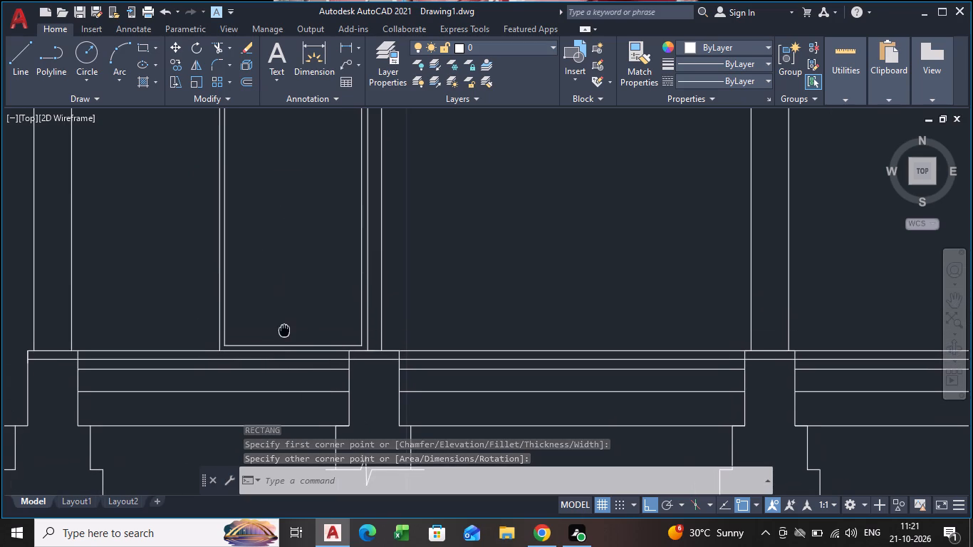
{"action": "key", "text": "l"}
{"action": "key", "text": "Return"}
{"action": "scroll", "coordinate": [286, 250], "scroll_direction": "down", "scroll_amount": 1}
{"action": "middle_click_drag", "start_coordinate": [286, 259], "coordinate": [283, 336]}
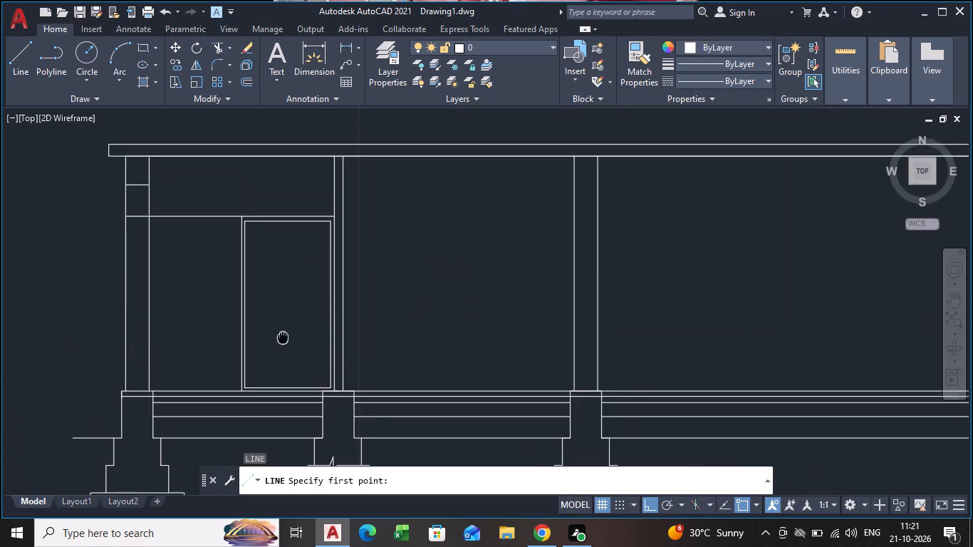
{"action": "scroll", "coordinate": [269, 318], "scroll_direction": "up", "scroll_amount": 1}
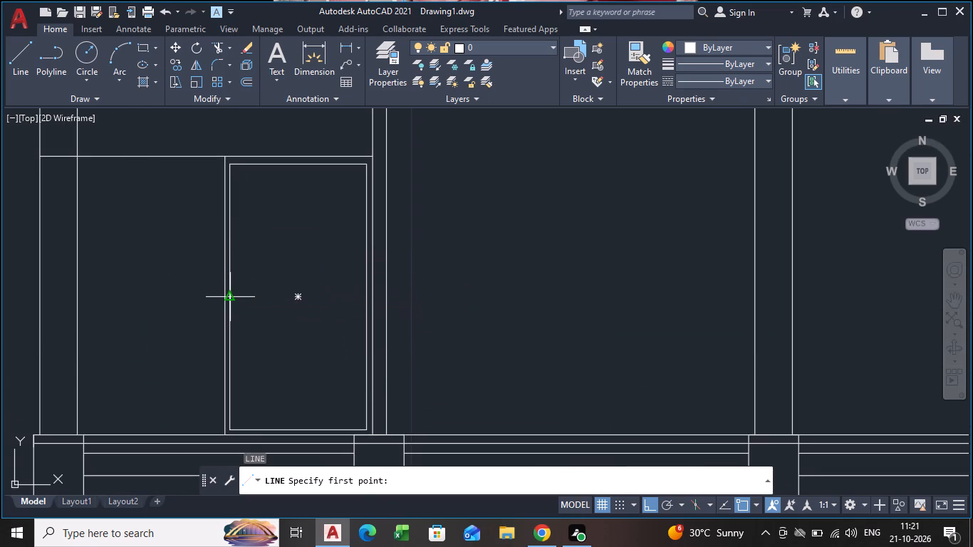
{"action": "left_click", "coordinate": [233, 296]}
{"action": "scroll", "coordinate": [385, 302], "scroll_direction": "up", "scroll_amount": 2}
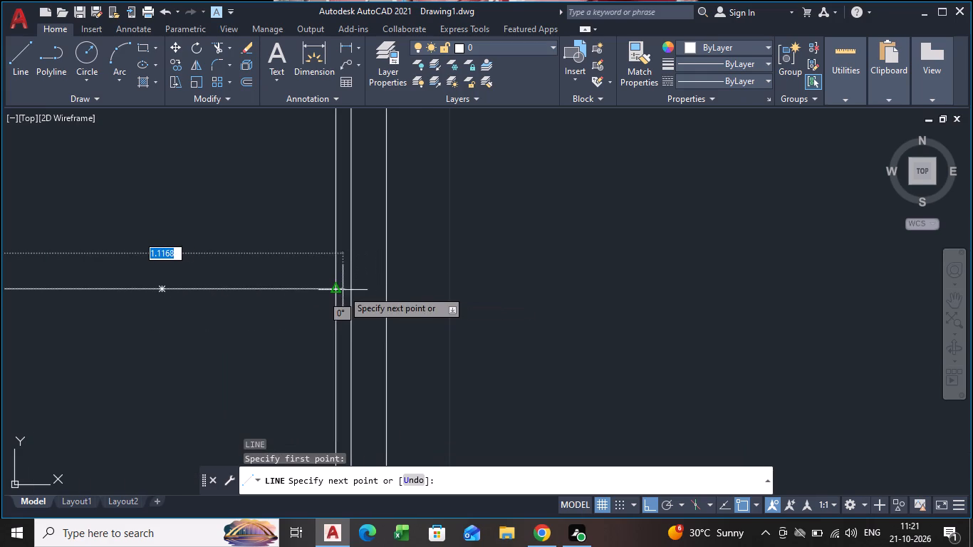
{"action": "left_click", "coordinate": [335, 287]}
{"action": "key", "text": "Escape"}
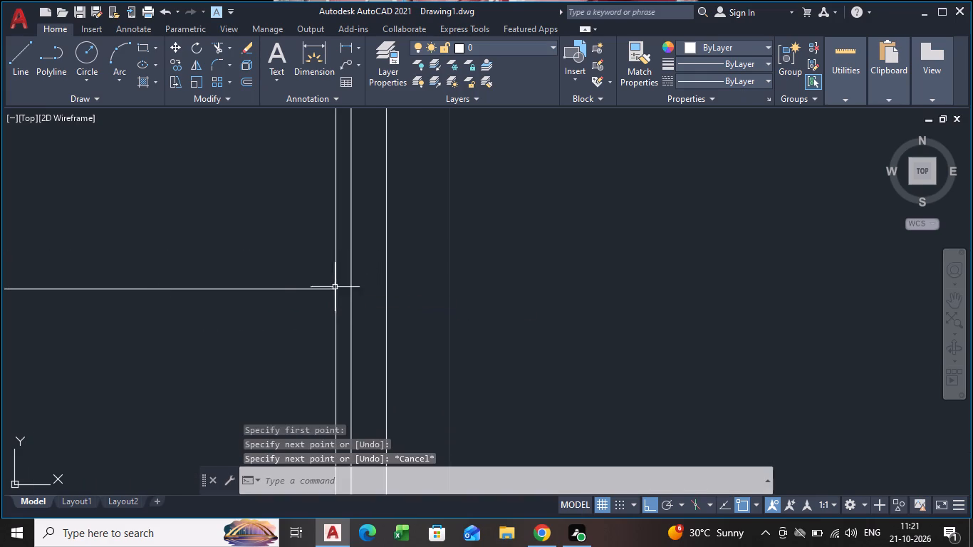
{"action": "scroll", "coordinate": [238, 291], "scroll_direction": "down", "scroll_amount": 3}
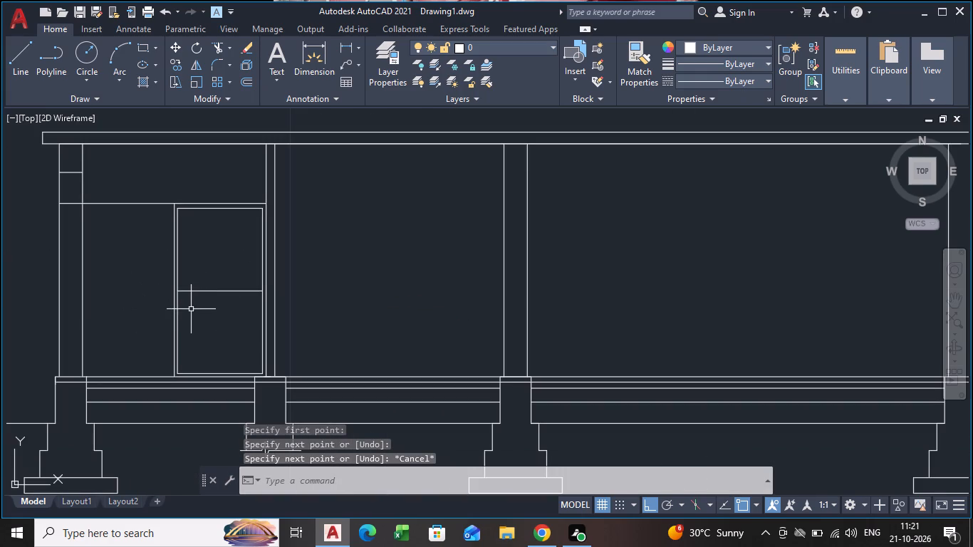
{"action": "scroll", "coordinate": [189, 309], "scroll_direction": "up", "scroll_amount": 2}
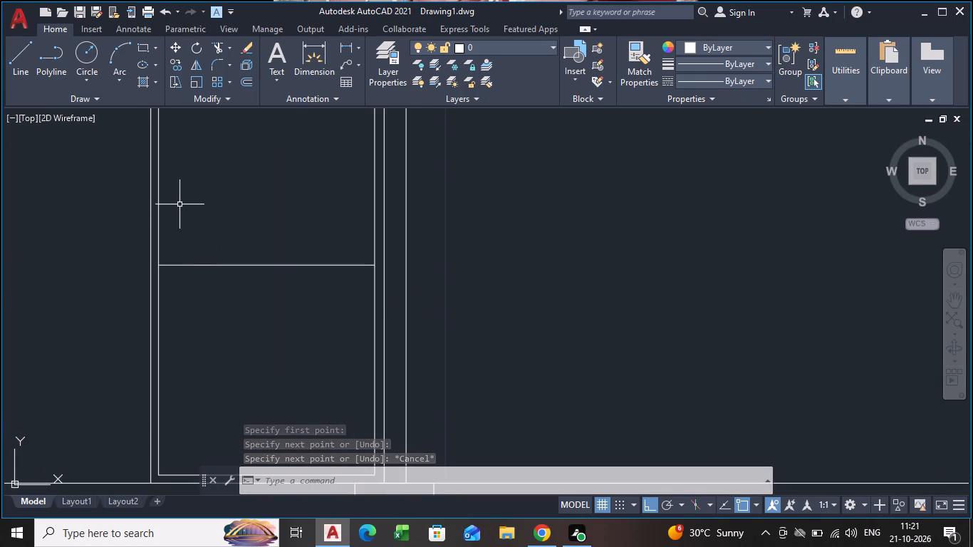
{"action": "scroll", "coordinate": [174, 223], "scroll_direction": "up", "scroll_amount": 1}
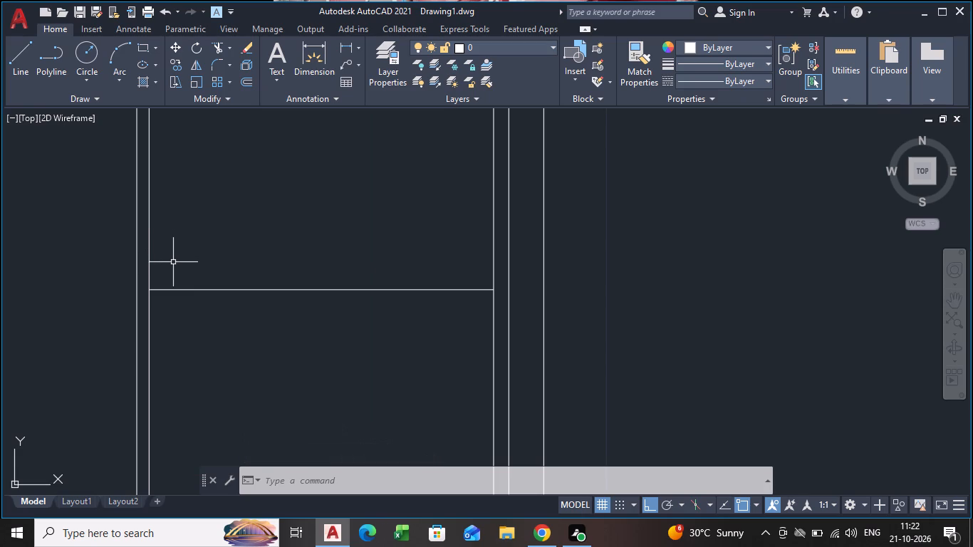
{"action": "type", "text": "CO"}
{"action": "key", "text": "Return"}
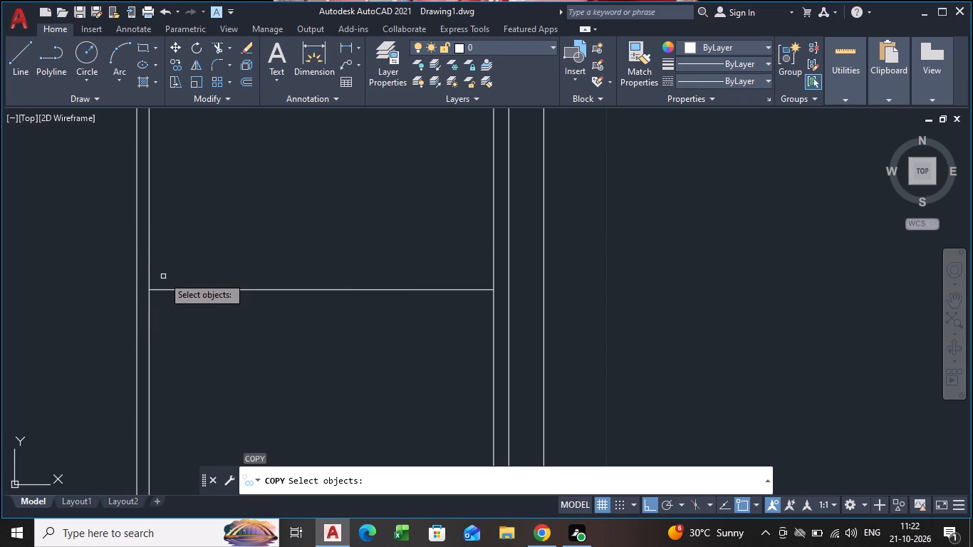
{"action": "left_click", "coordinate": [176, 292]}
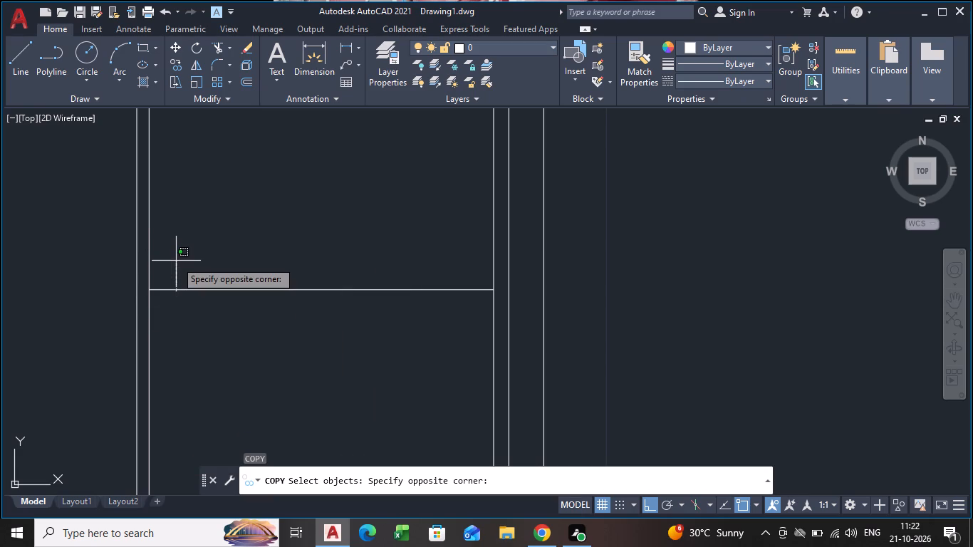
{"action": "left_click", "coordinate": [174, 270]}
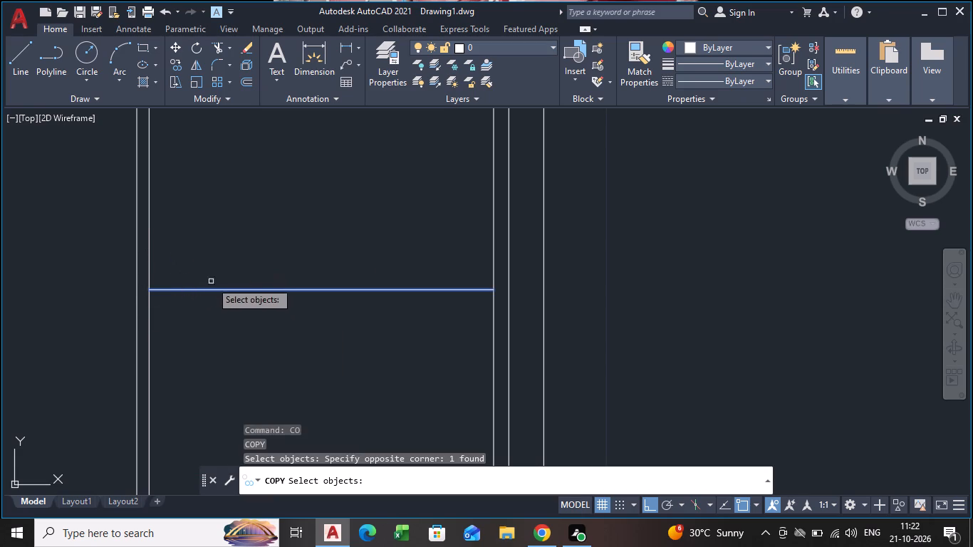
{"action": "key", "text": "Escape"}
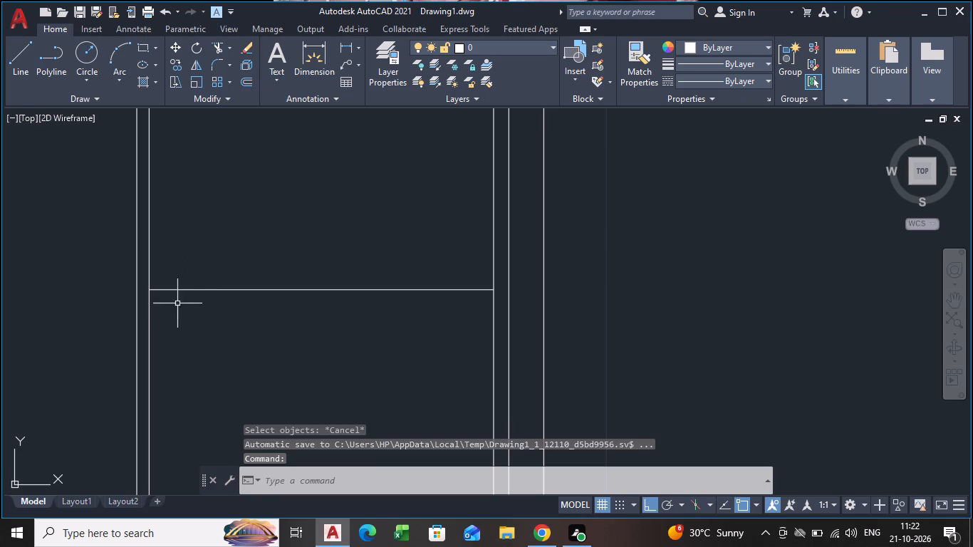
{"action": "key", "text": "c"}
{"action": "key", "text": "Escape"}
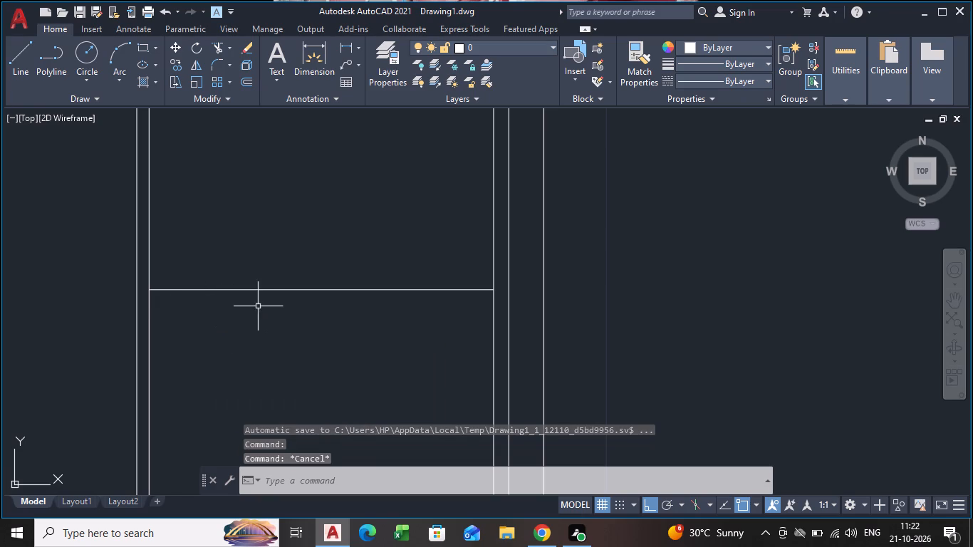
Copy the door's mid-height line twice, once slightly above it and once about 0.03 m below it.
{"action": "left_click", "coordinate": [248, 290]}
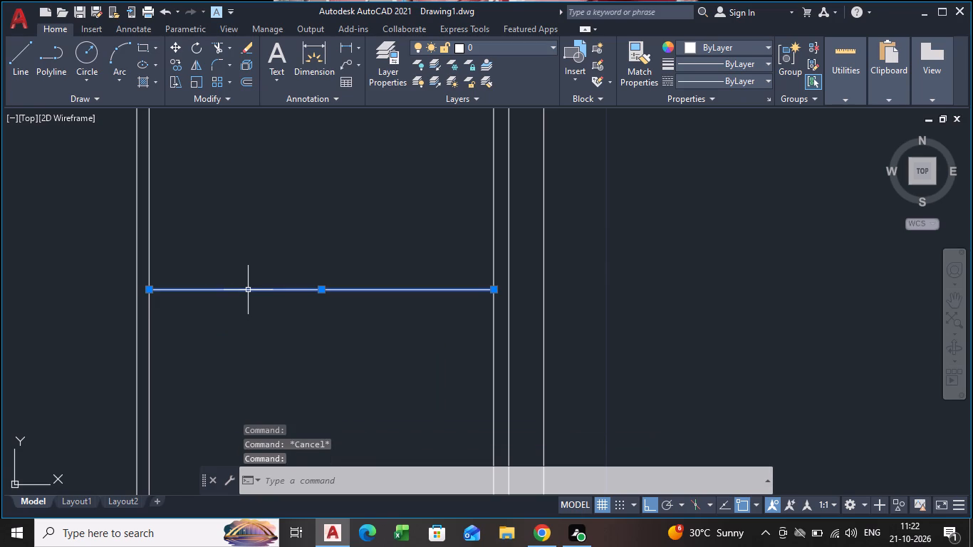
{"action": "type", "text": "CO"}
{"action": "key", "text": "Return"}
{"action": "scroll", "coordinate": [107, 286], "scroll_direction": "up", "scroll_amount": 2}
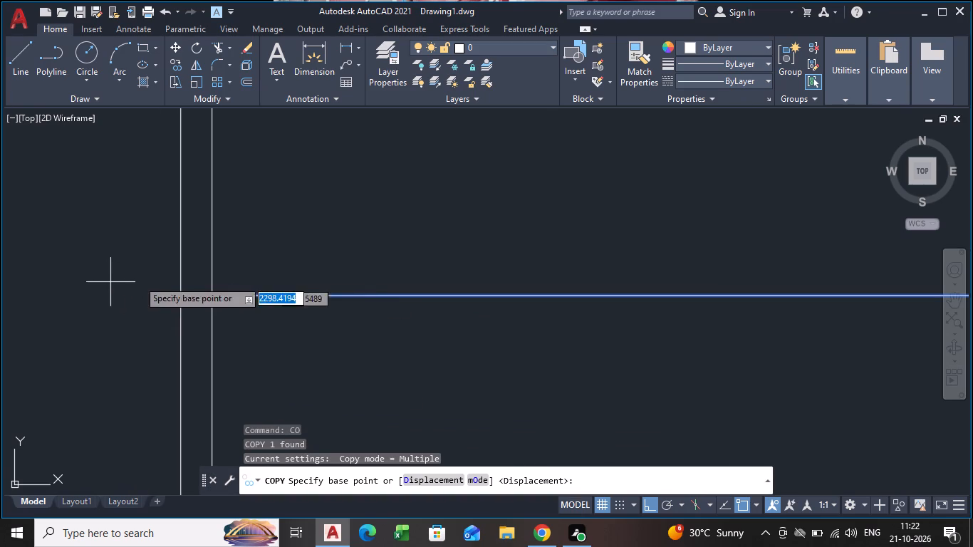
{"action": "left_click", "coordinate": [214, 296]}
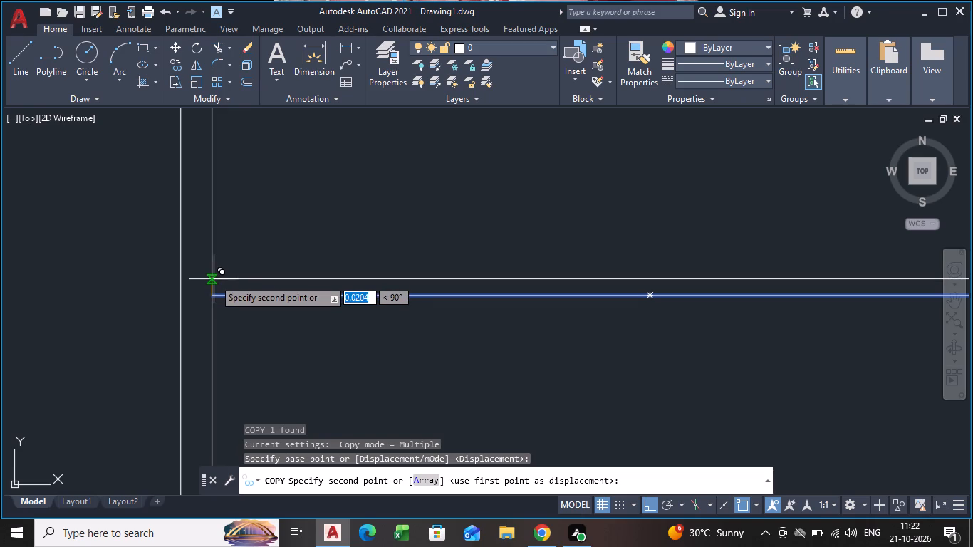
{"action": "left_click", "coordinate": [212, 276]}
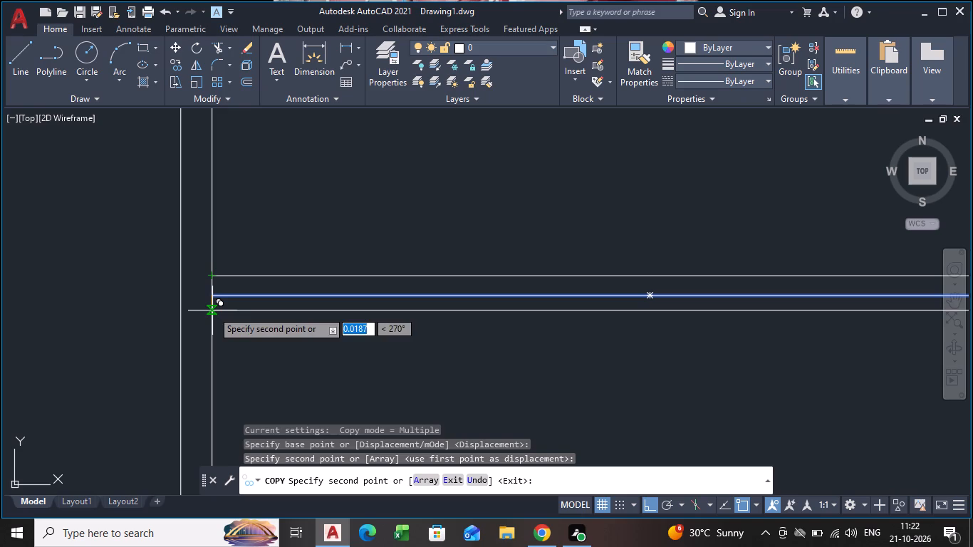
{"action": "left_click", "coordinate": [212, 321]}
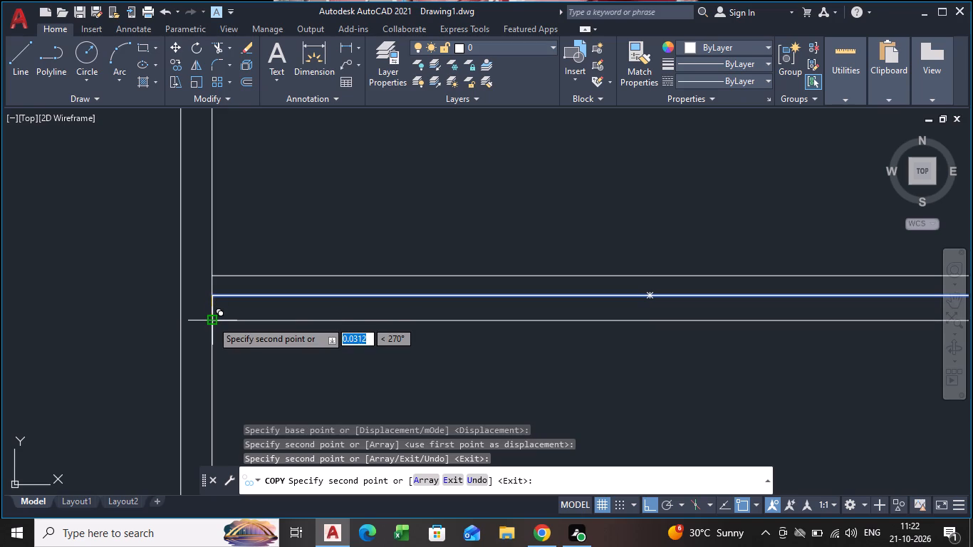
{"action": "key", "text": "Escape"}
Erase the original mid-height line between the two copies, leaving the pair as the door's middle rail.
{"action": "scroll", "coordinate": [332, 303], "scroll_direction": "down", "scroll_amount": 1}
{"action": "left_click", "coordinate": [385, 301]}
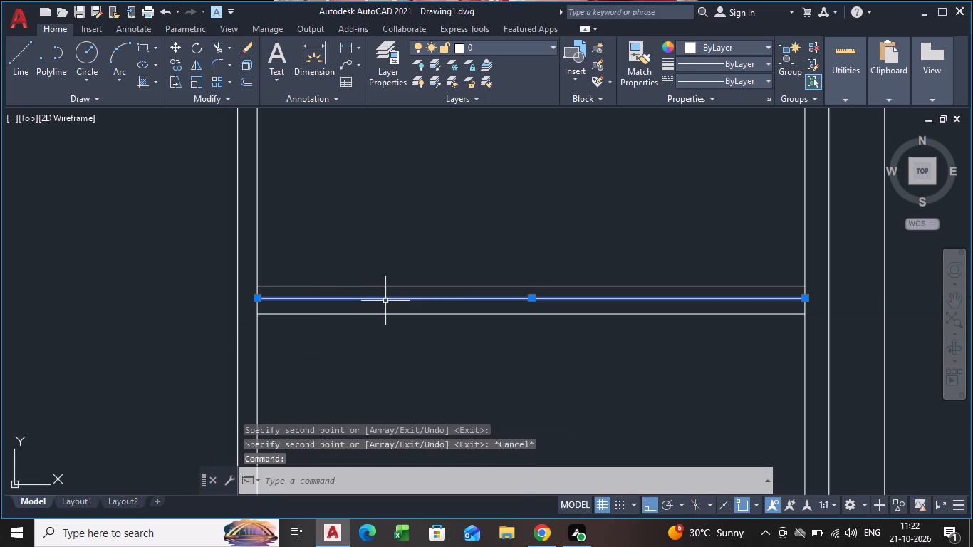
{"action": "scroll", "coordinate": [383, 303], "scroll_direction": "down", "scroll_amount": 4}
{"action": "scroll", "coordinate": [466, 303], "scroll_direction": "up", "scroll_amount": 3}
{"action": "key", "text": "Delete"}
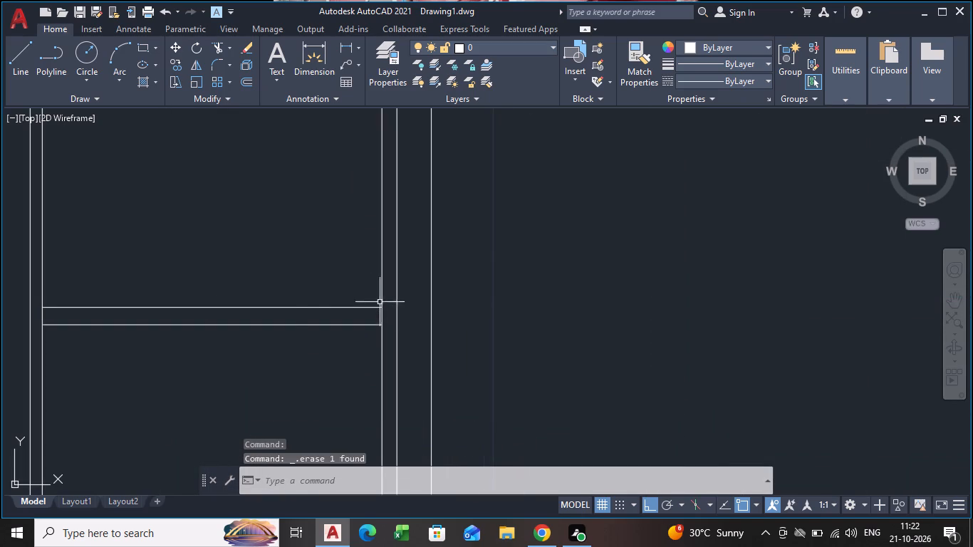
{"action": "scroll", "coordinate": [140, 317], "scroll_direction": "down", "scroll_amount": 2}
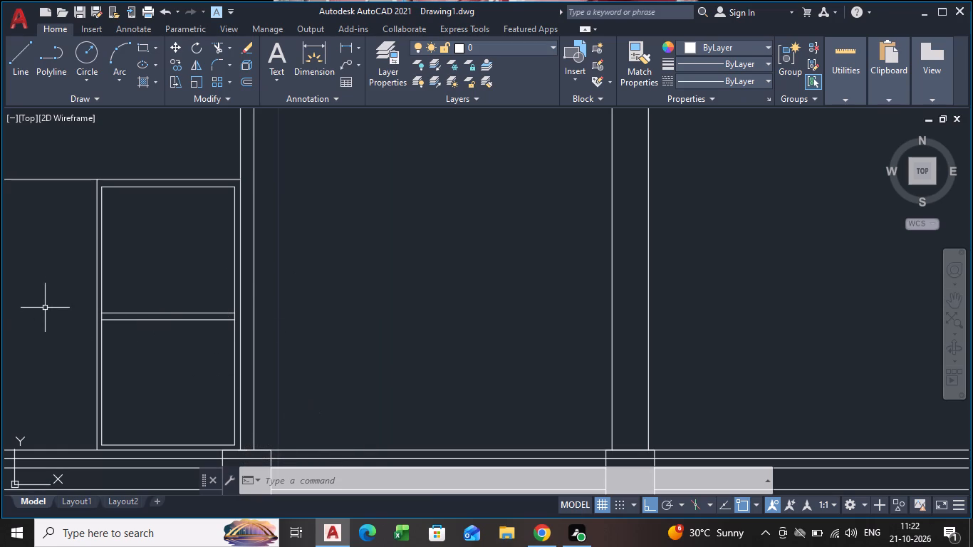
{"action": "scroll", "coordinate": [214, 300], "scroll_direction": "down", "scroll_amount": 2}
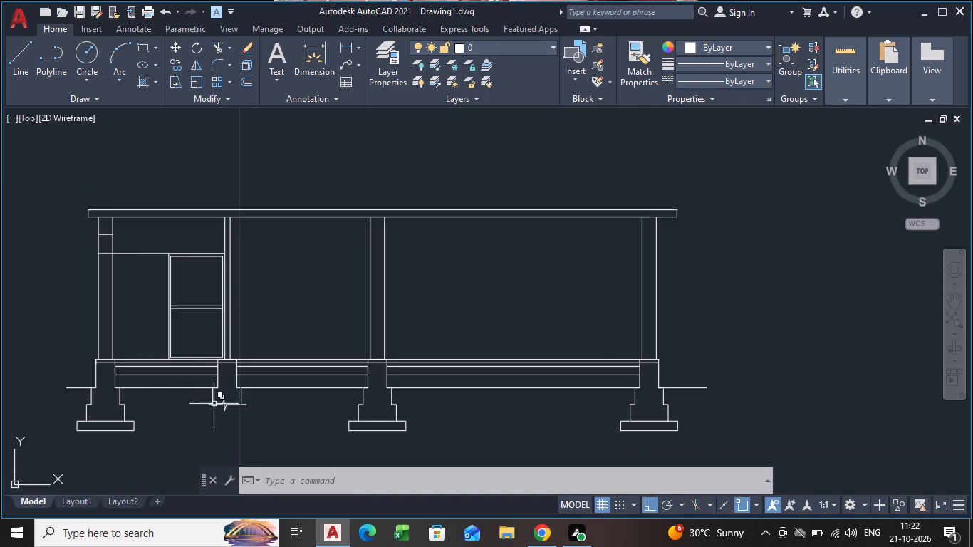
Erase the horizontal opening-head line above the door, both the short piece across the outer wall and the long piece to the partition.
{"action": "scroll", "coordinate": [207, 374], "scroll_direction": "up", "scroll_amount": 1}
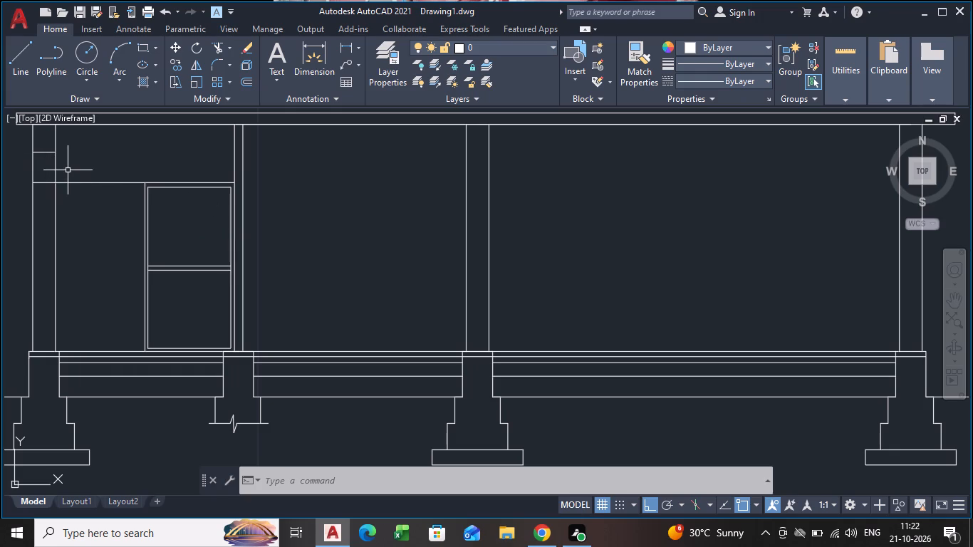
{"action": "middle_click_drag", "start_coordinate": [65, 185], "coordinate": [209, 291]}
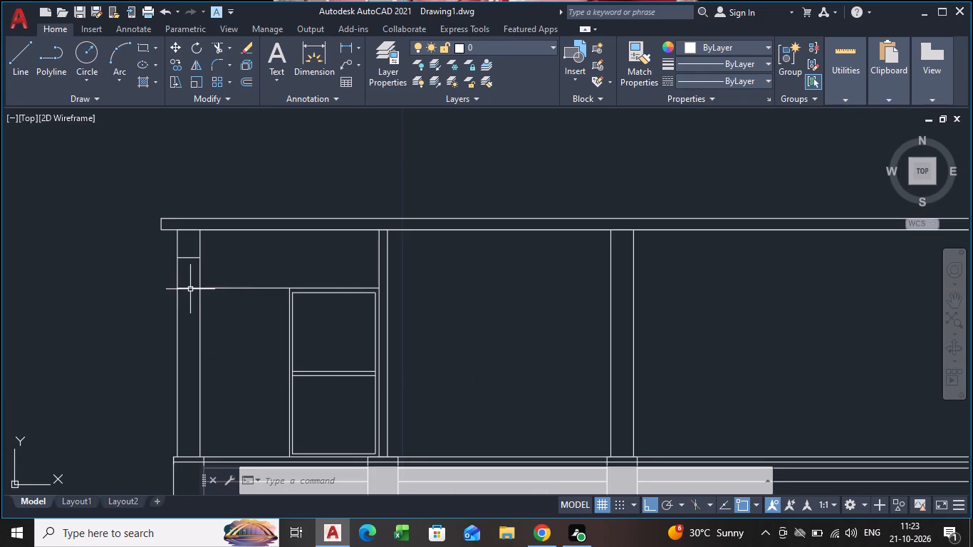
{"action": "scroll", "coordinate": [189, 289], "scroll_direction": "up", "scroll_amount": 2}
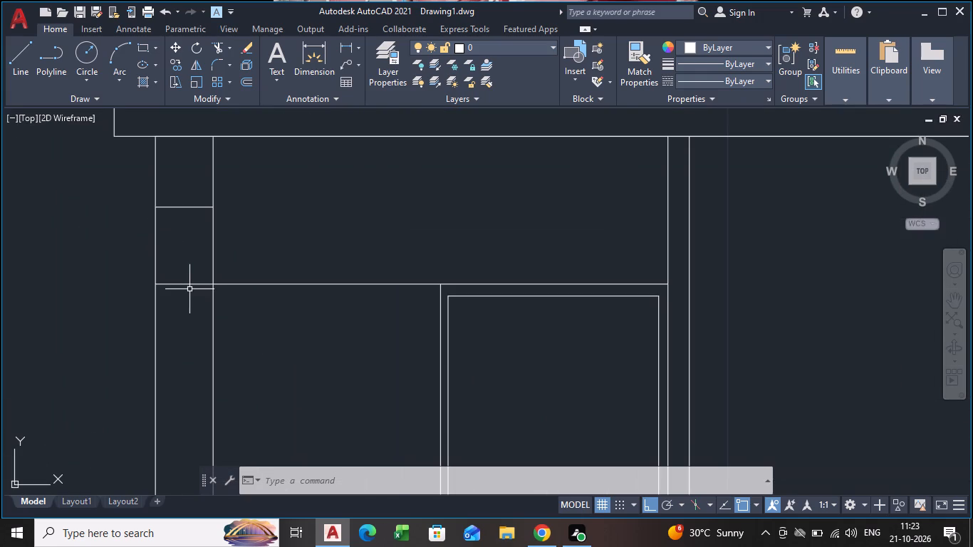
{"action": "left_click", "coordinate": [192, 284]}
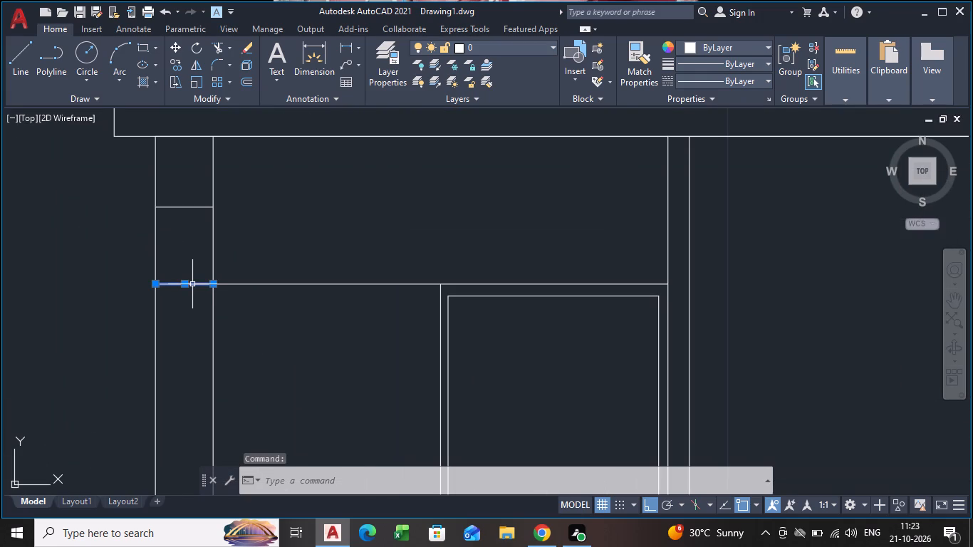
{"action": "key", "text": "Delete"}
{"action": "left_click", "coordinate": [407, 282]}
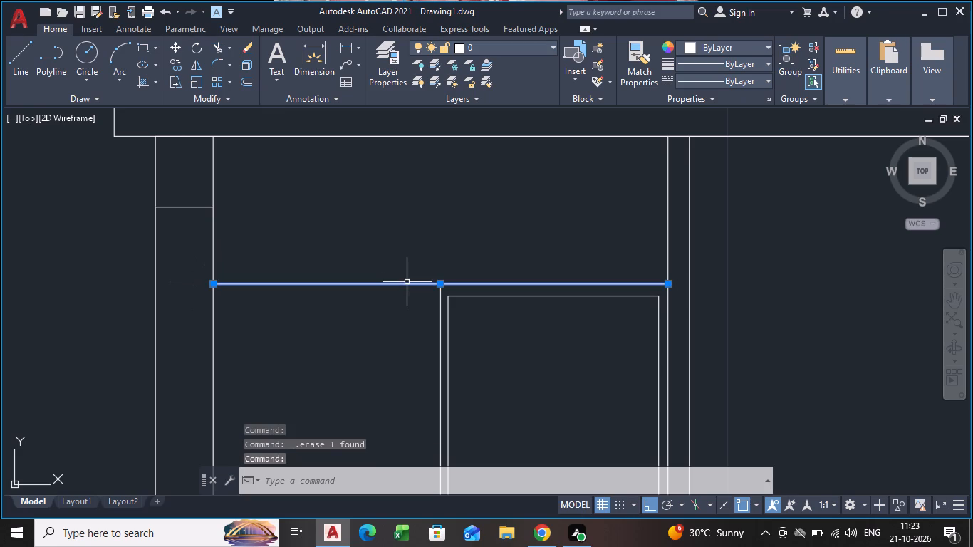
{"action": "key", "text": "Delete"}
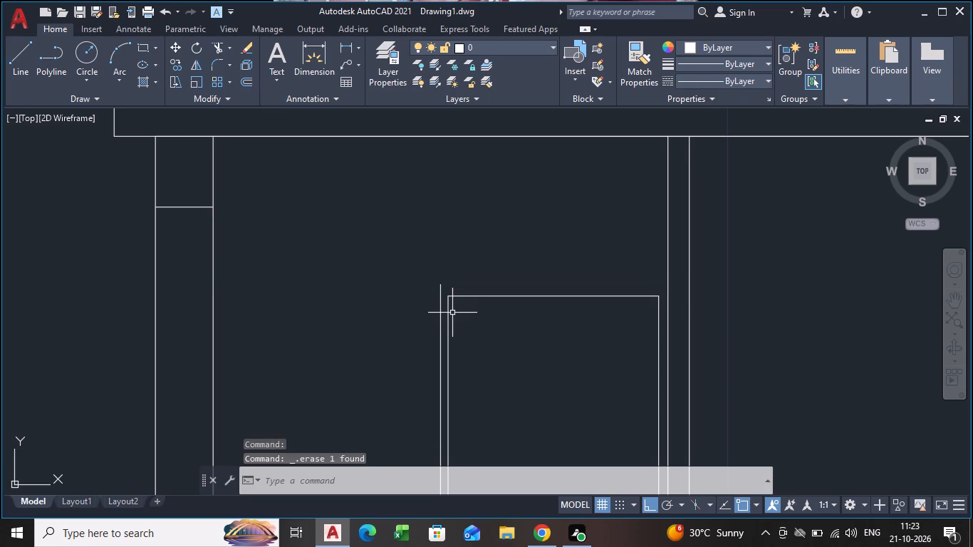
Draw a lower horizontal head line about 2.66 m long from the left outer wall's outer face to the partition, crossing the door's upper part.
{"action": "key", "text": "l"}
{"action": "key", "text": "Return"}
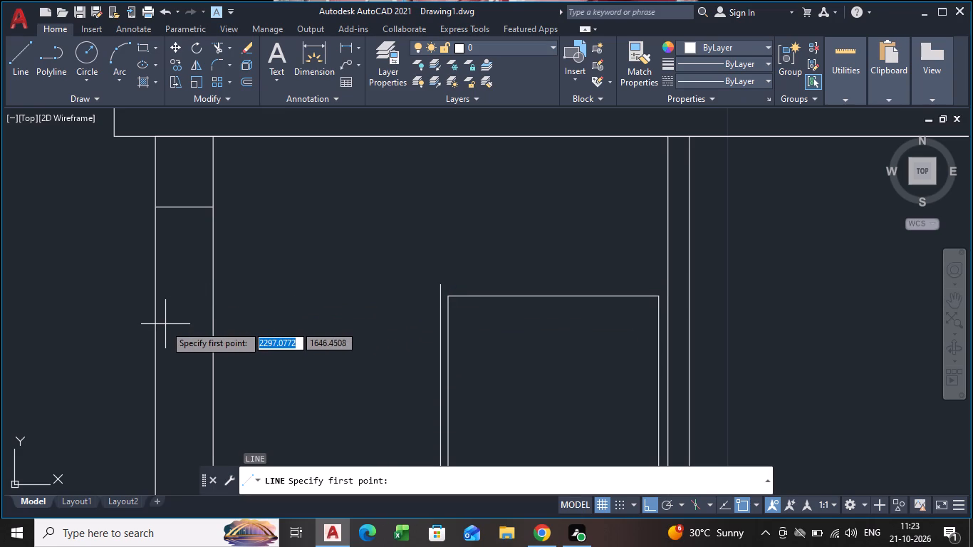
{"action": "left_click", "coordinate": [155, 325]}
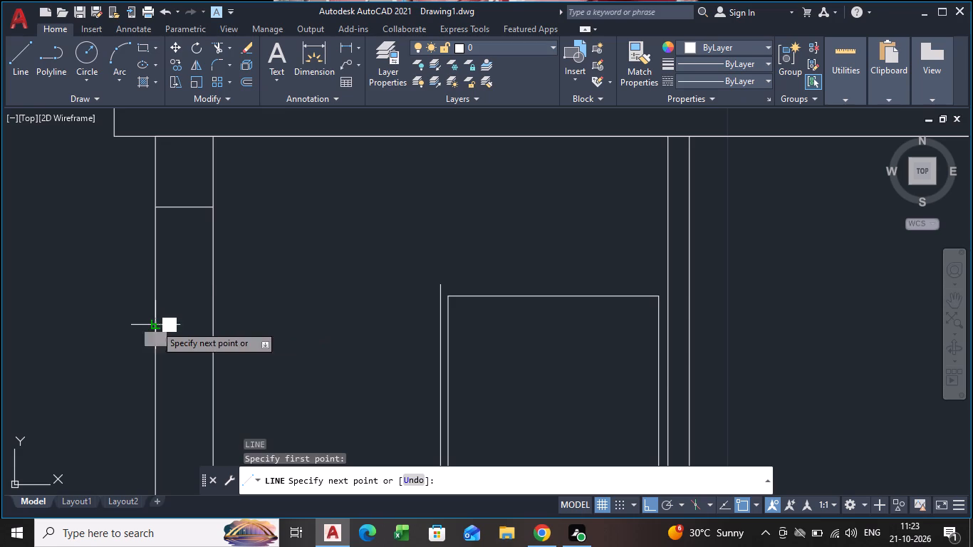
{"action": "left_click", "coordinate": [667, 325]}
{"action": "key", "text": "Escape"}
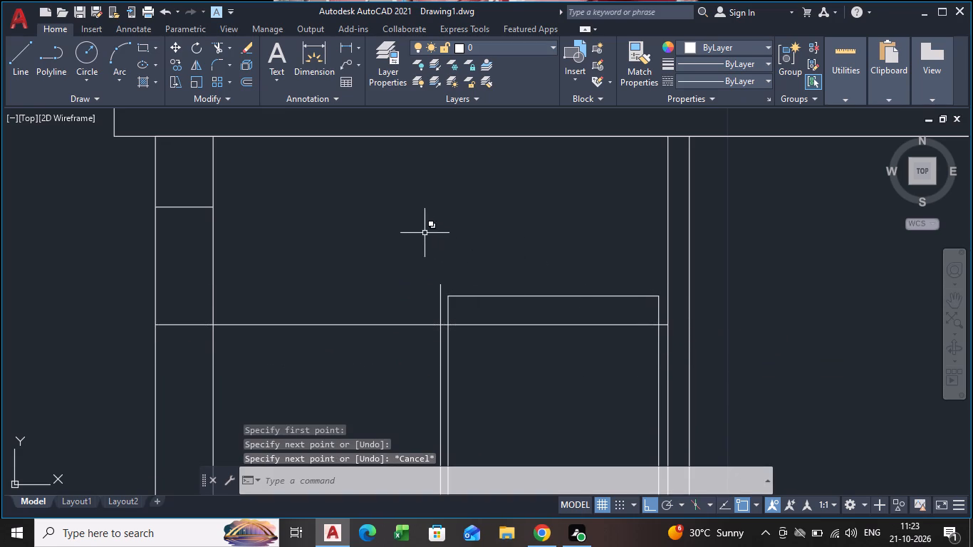
Stretch the top edge of the inner door rectangle down onto the new head line.
{"action": "left_click", "coordinate": [458, 297]}
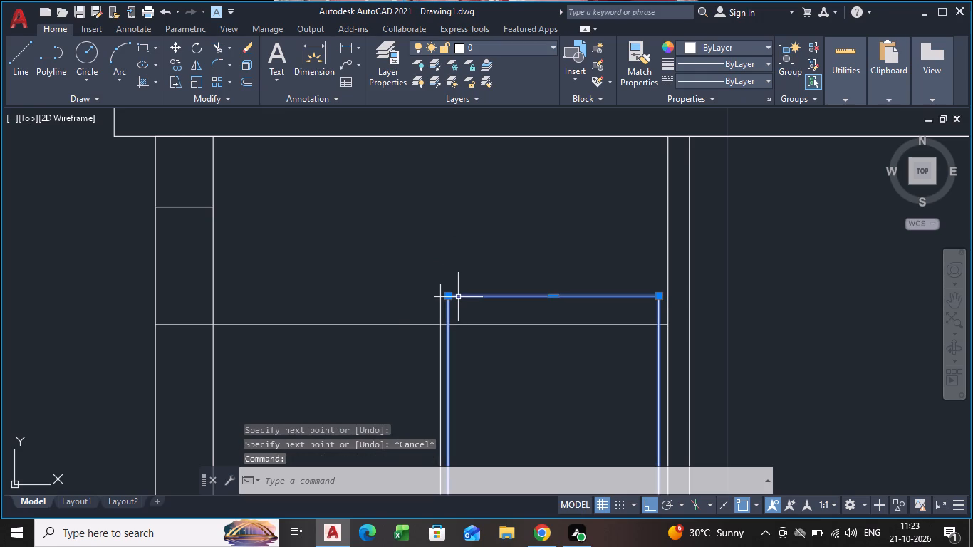
{"action": "left_click", "coordinate": [553, 294]}
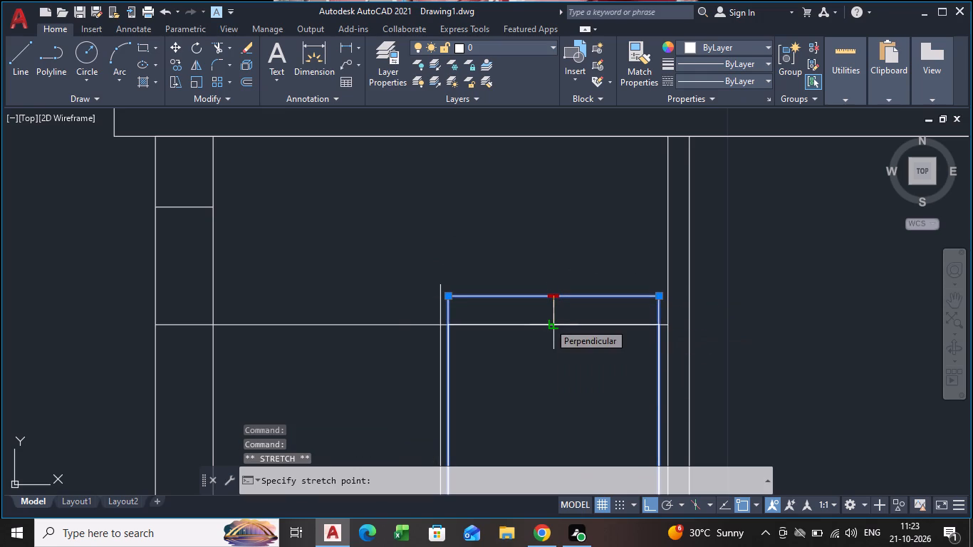
{"action": "left_click", "coordinate": [549, 323]}
{"action": "key", "text": "Escape"}
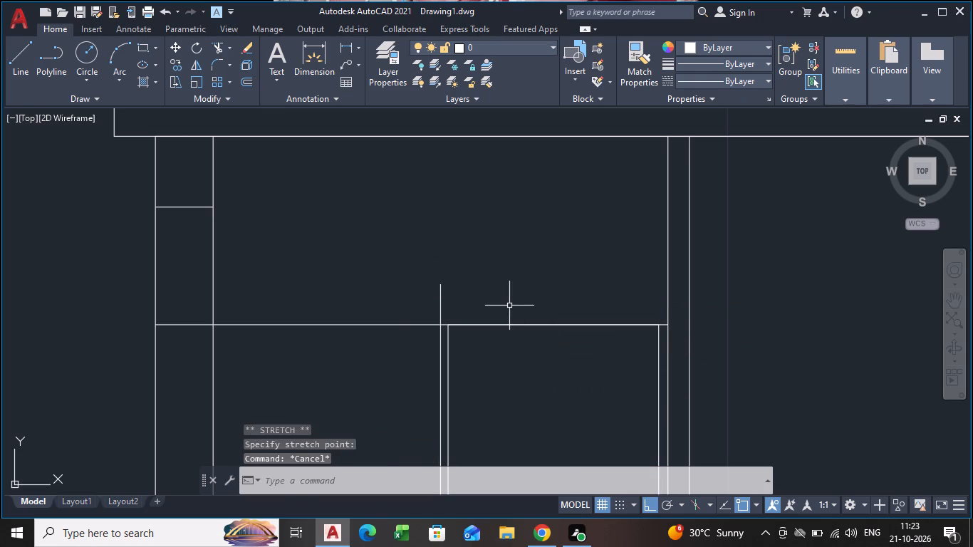
Trim the part of the door's outer vertical line that projects above the new head line.
{"action": "type", "text": "TR"}
{"action": "key", "text": "Return"}
{"action": "key", "text": "Return"}
{"action": "left_click_drag", "start_coordinate": [504, 303], "coordinate": [388, 271]}
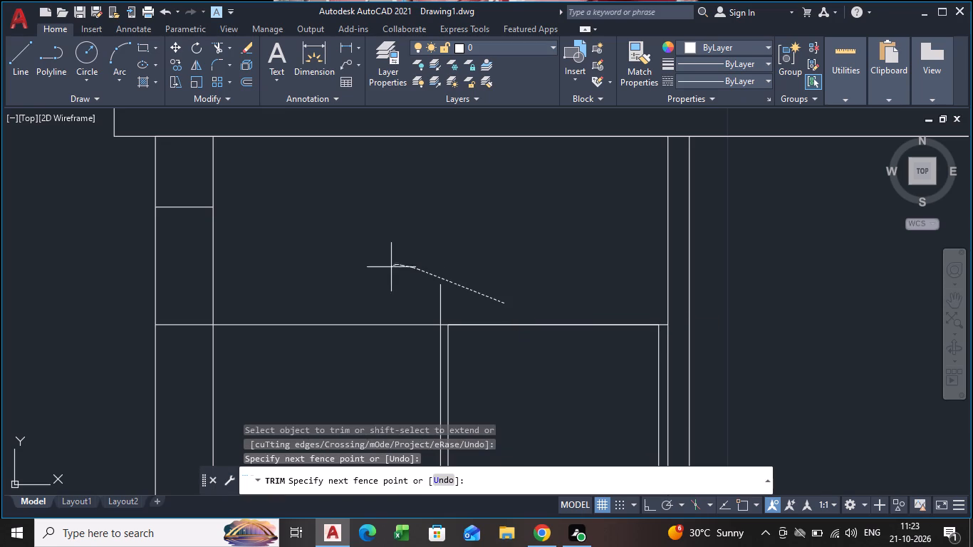
{"action": "left_click_drag", "start_coordinate": [388, 271], "coordinate": [463, 303]}
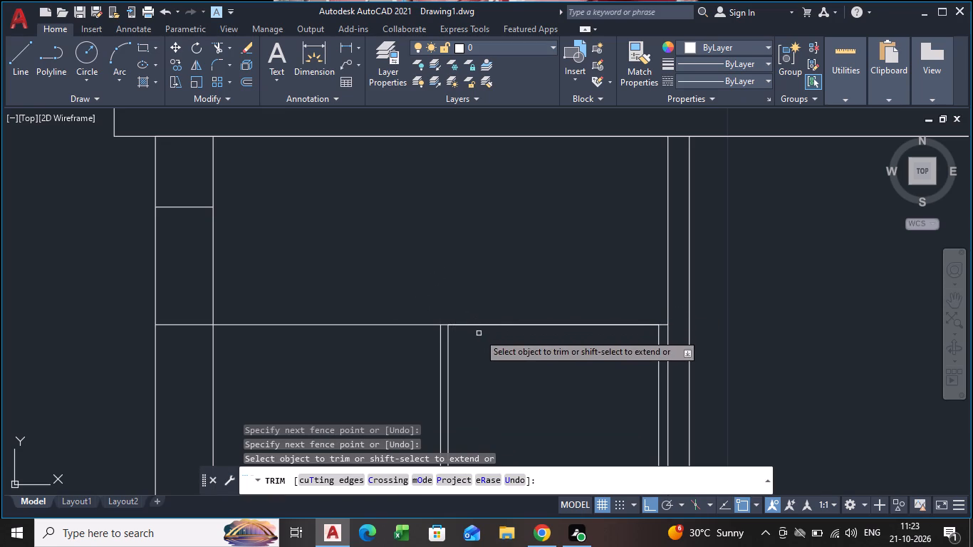
{"action": "key", "text": "Escape"}
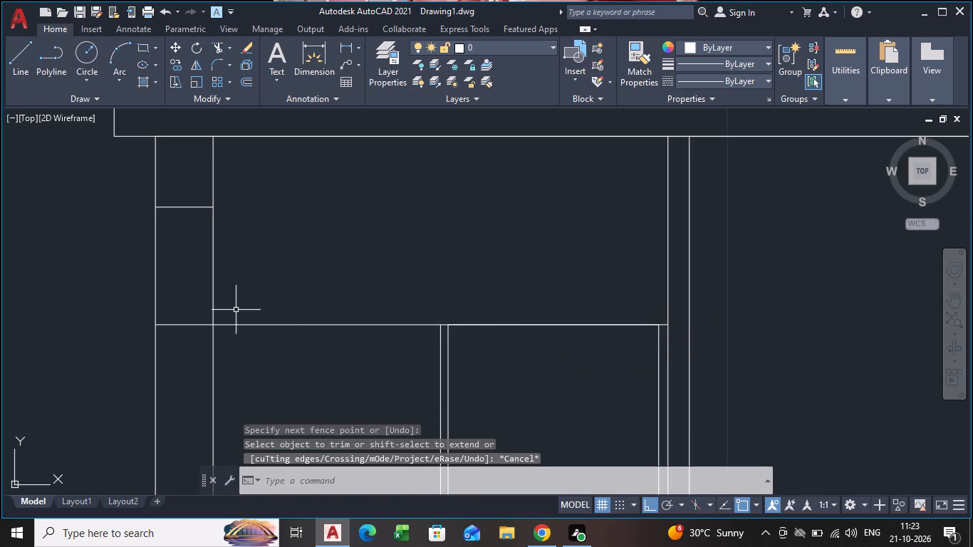
Stretch the inner door rectangle's top edge slightly below the head line, leaving a narrow frame gap.
{"action": "middle_click_drag", "start_coordinate": [538, 385], "coordinate": [497, 289]}
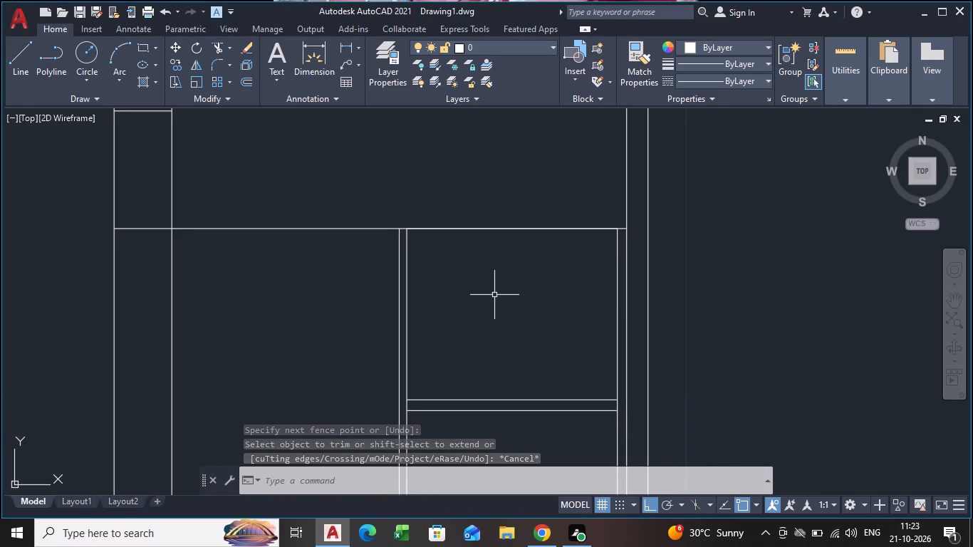
{"action": "left_click", "coordinate": [487, 226]}
{"action": "left_click", "coordinate": [548, 296]}
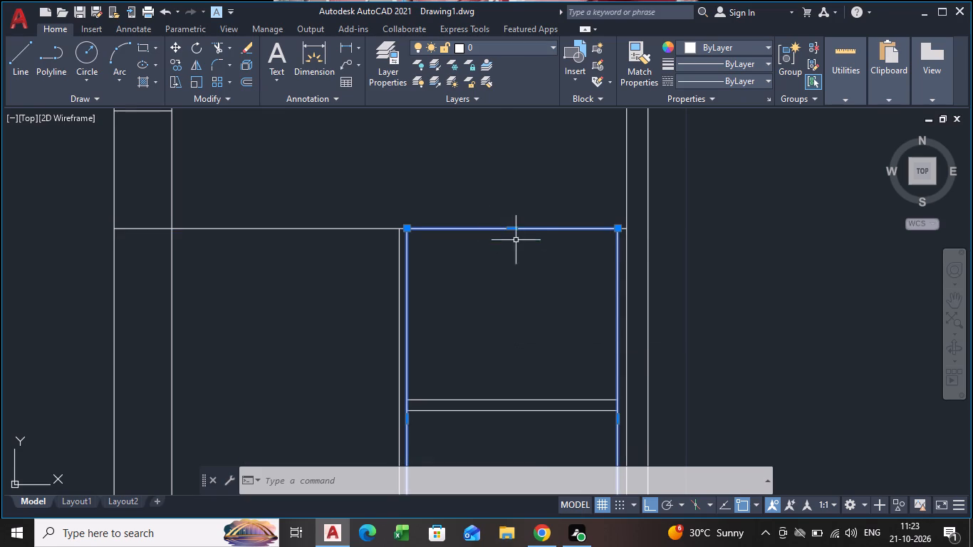
{"action": "left_click", "coordinate": [513, 229]}
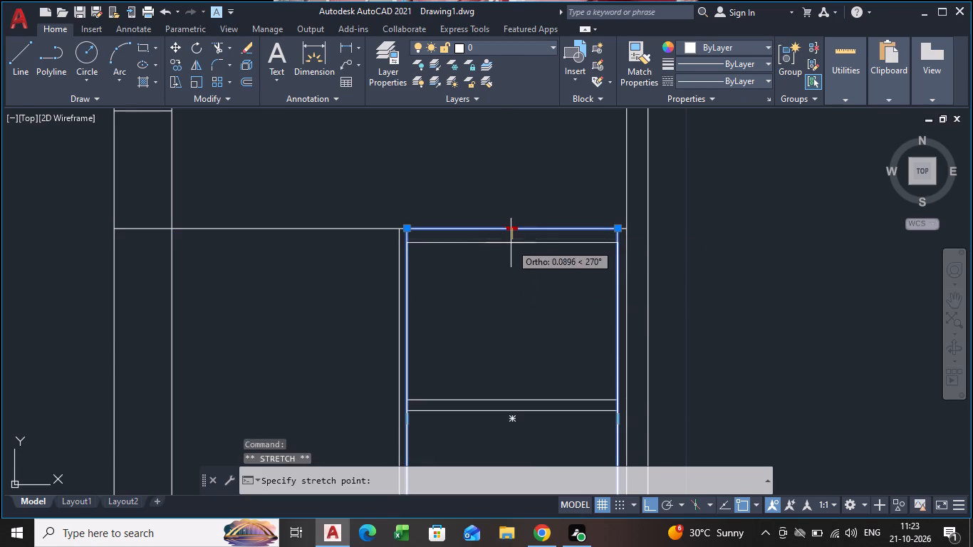
{"action": "left_click", "coordinate": [512, 240]}
{"action": "key", "text": "Escape"}
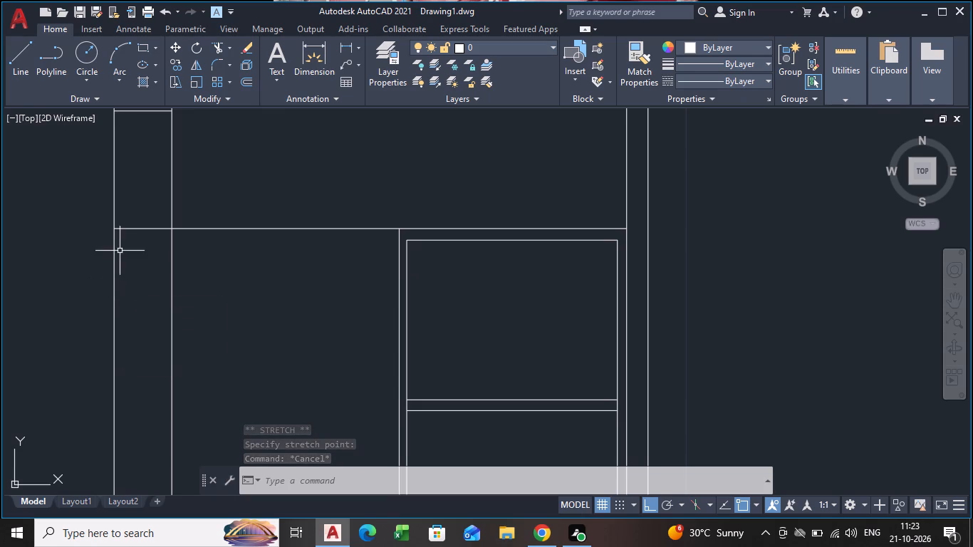
Draw a vertical line about 0.61 m long inside the left outer wall, from the short opening line's midpoint down to the head line.
{"action": "scroll", "coordinate": [118, 236], "scroll_direction": "down", "scroll_amount": 3}
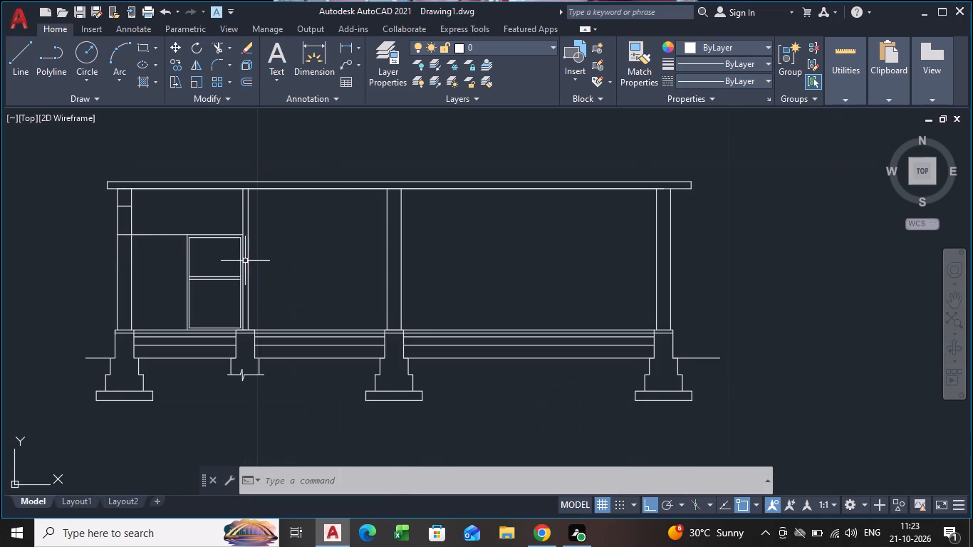
{"action": "scroll", "coordinate": [169, 276], "scroll_direction": "up", "scroll_amount": 1}
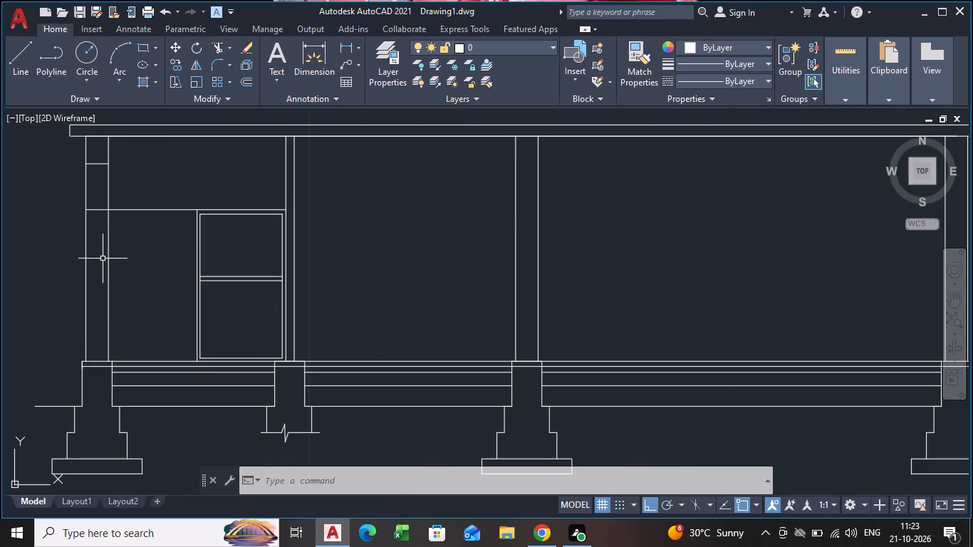
{"action": "middle_click_drag", "start_coordinate": [103, 258], "coordinate": [309, 363]}
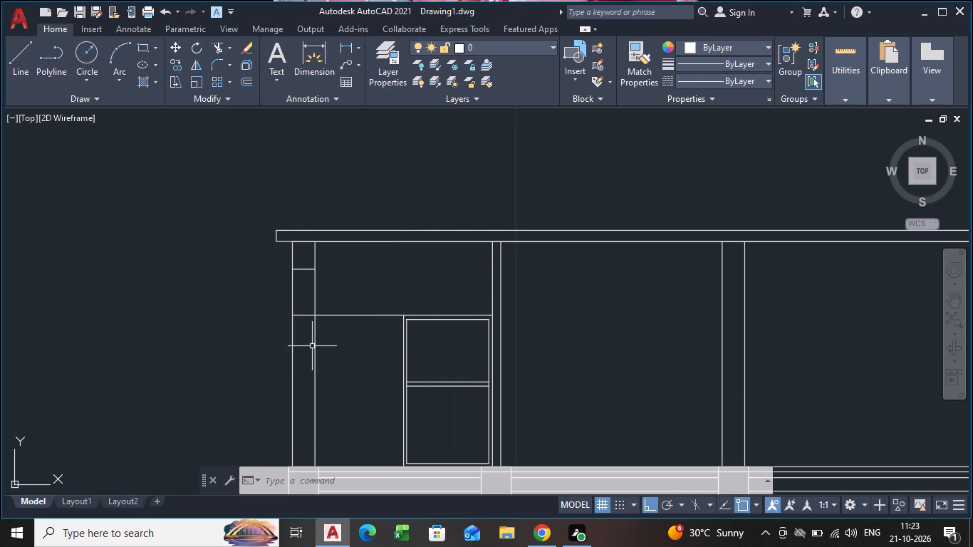
{"action": "scroll", "coordinate": [311, 283], "scroll_direction": "up", "scroll_amount": 1}
{"action": "key", "text": "l"}
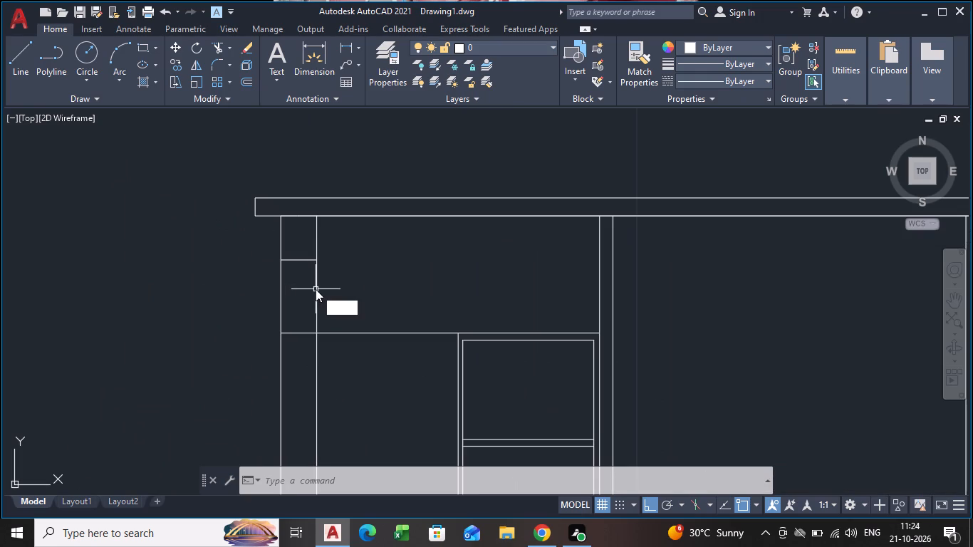
{"action": "key", "text": "Return"}
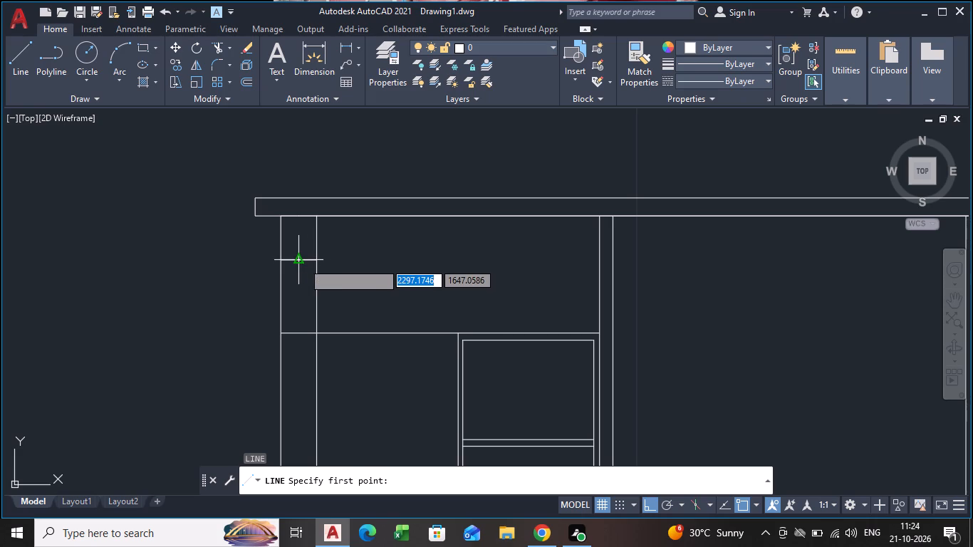
{"action": "left_click", "coordinate": [297, 261]}
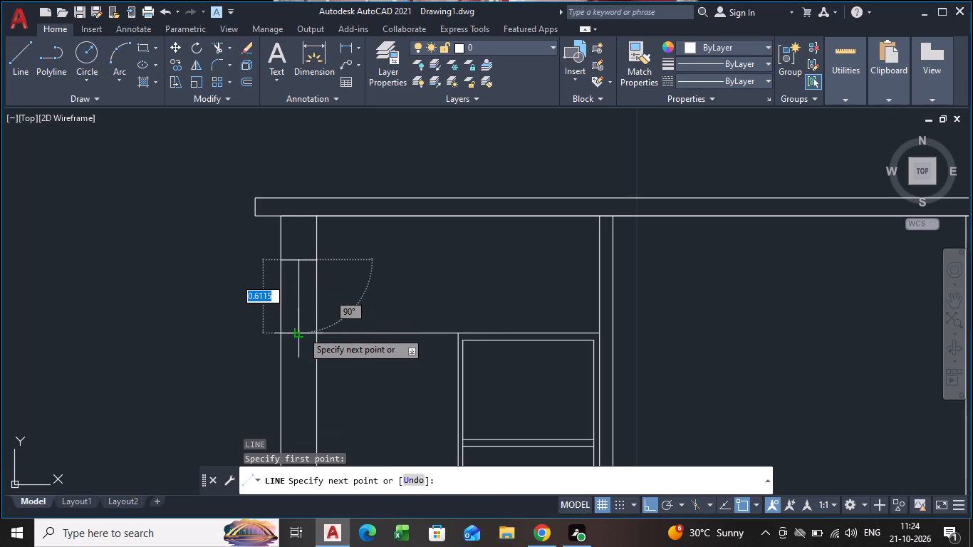
{"action": "left_click", "coordinate": [302, 331]}
{"action": "key", "text": "Escape"}
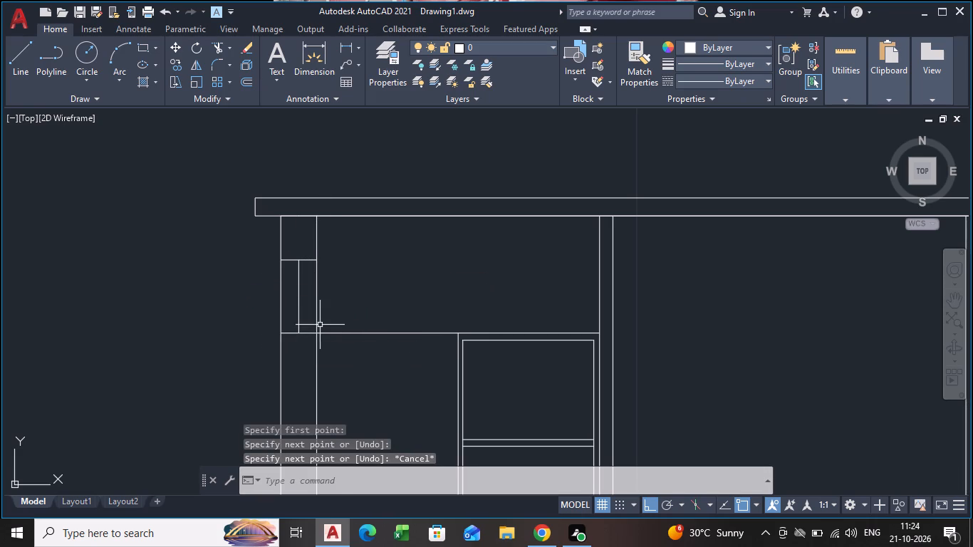
Move the door's two middle rail lines down about 0.13 m, placing the upper one at the midpoint of the inner rectangle's side.
{"action": "scroll", "coordinate": [321, 325], "scroll_direction": "down", "scroll_amount": 2}
{"action": "middle_click_drag", "start_coordinate": [396, 391], "coordinate": [387, 345]}
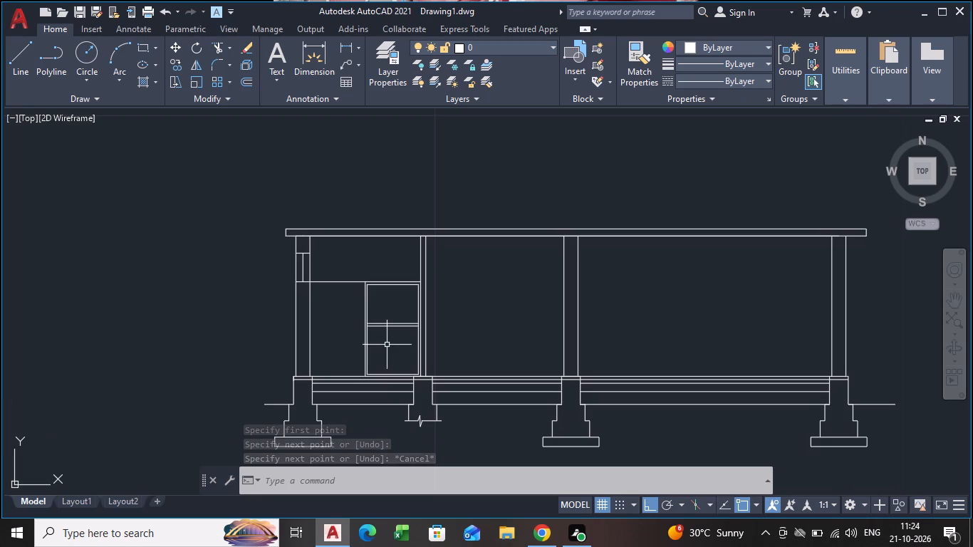
{"action": "scroll", "coordinate": [398, 340], "scroll_direction": "up", "scroll_amount": 3}
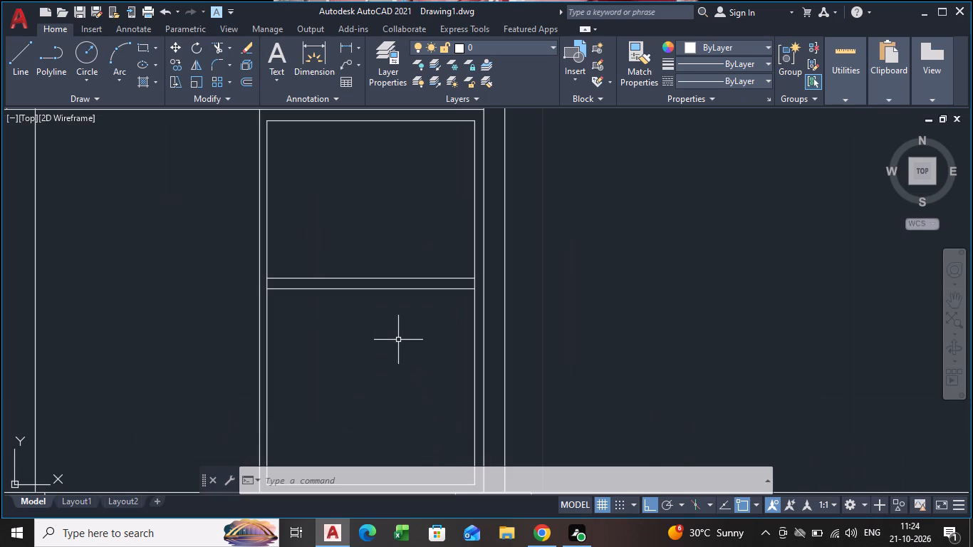
{"action": "left_click_drag", "start_coordinate": [397, 340], "coordinate": [392, 318]}
{"action": "left_click", "coordinate": [346, 245]}
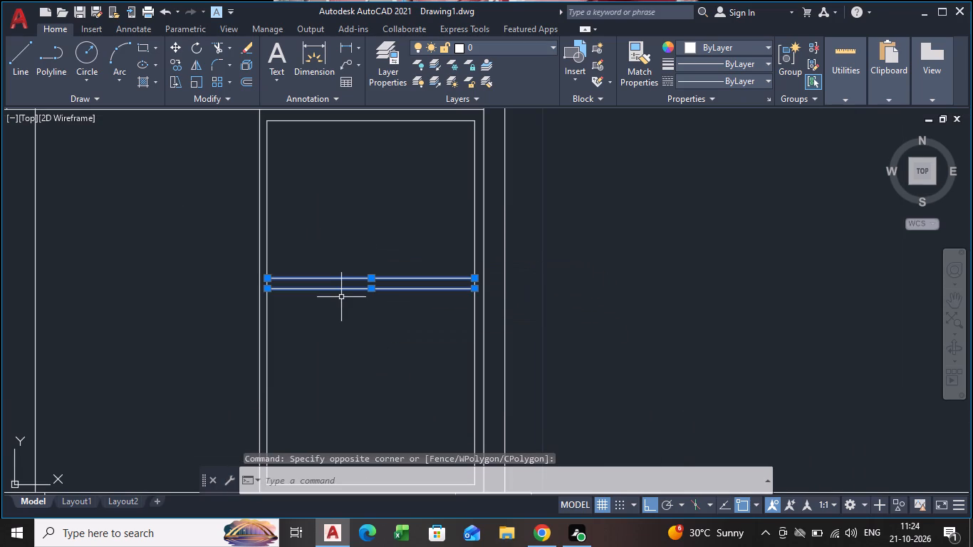
{"action": "key", "text": "m"}
{"action": "key", "text": "Return"}
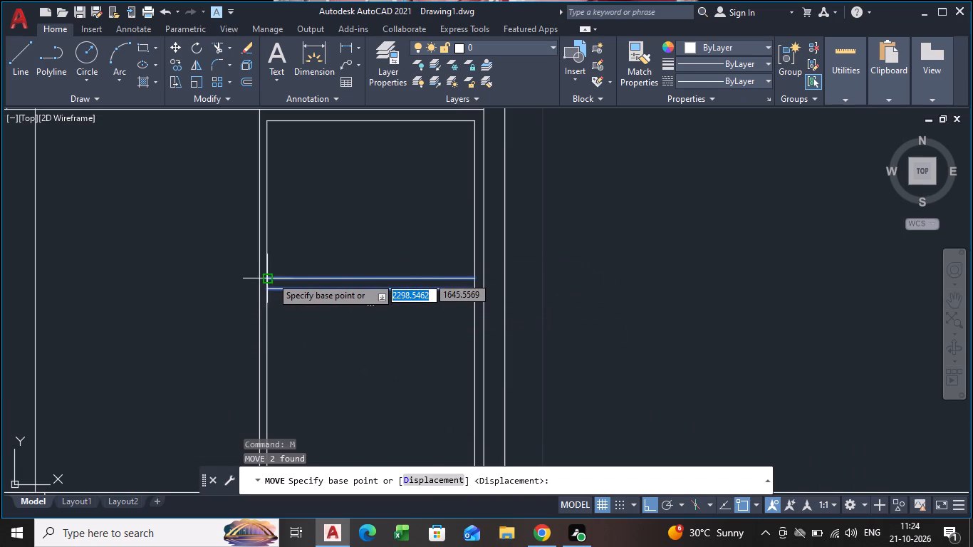
{"action": "left_click", "coordinate": [271, 277]}
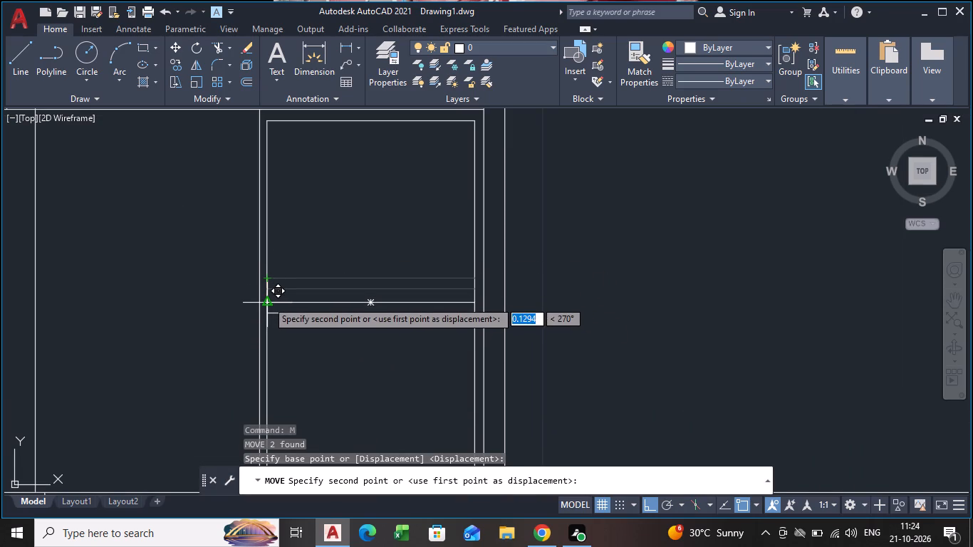
{"action": "left_click", "coordinate": [267, 301]}
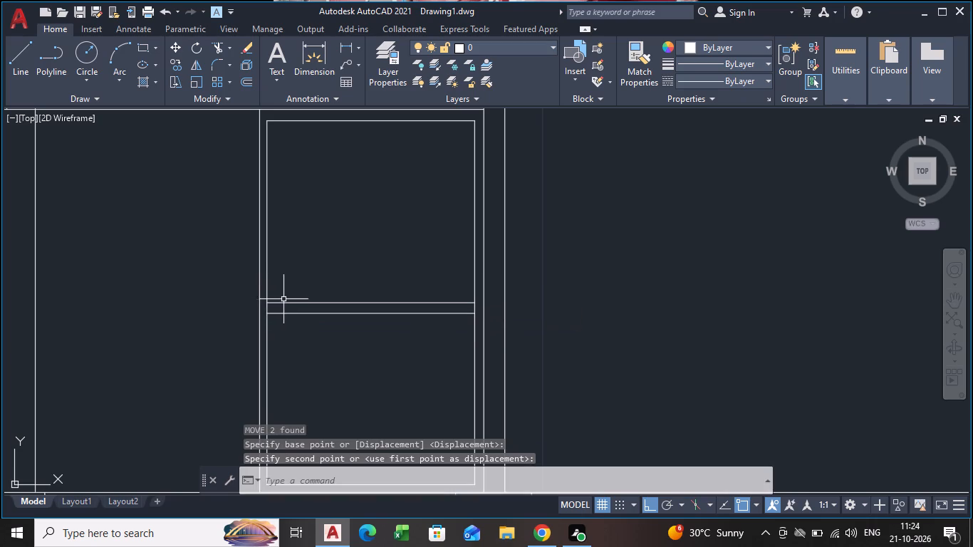
{"action": "key", "text": "Escape"}
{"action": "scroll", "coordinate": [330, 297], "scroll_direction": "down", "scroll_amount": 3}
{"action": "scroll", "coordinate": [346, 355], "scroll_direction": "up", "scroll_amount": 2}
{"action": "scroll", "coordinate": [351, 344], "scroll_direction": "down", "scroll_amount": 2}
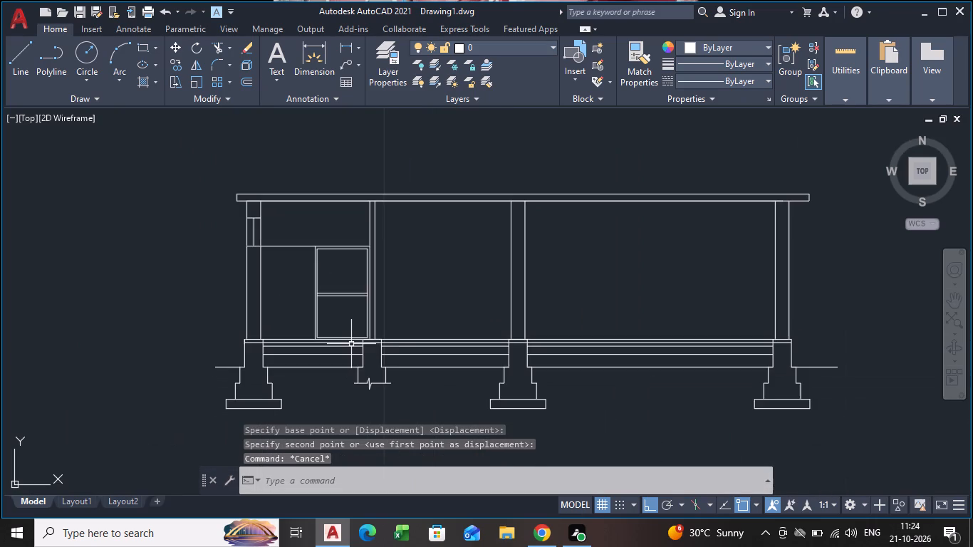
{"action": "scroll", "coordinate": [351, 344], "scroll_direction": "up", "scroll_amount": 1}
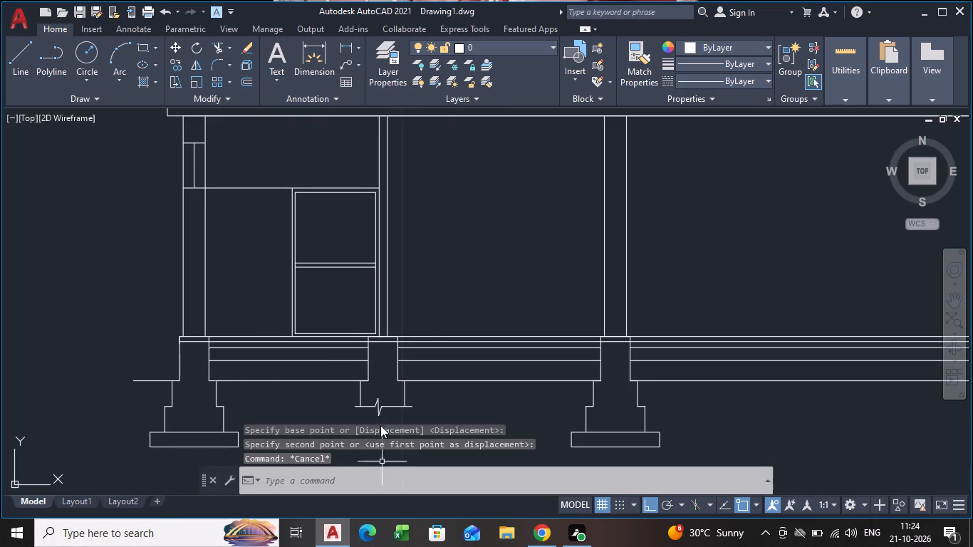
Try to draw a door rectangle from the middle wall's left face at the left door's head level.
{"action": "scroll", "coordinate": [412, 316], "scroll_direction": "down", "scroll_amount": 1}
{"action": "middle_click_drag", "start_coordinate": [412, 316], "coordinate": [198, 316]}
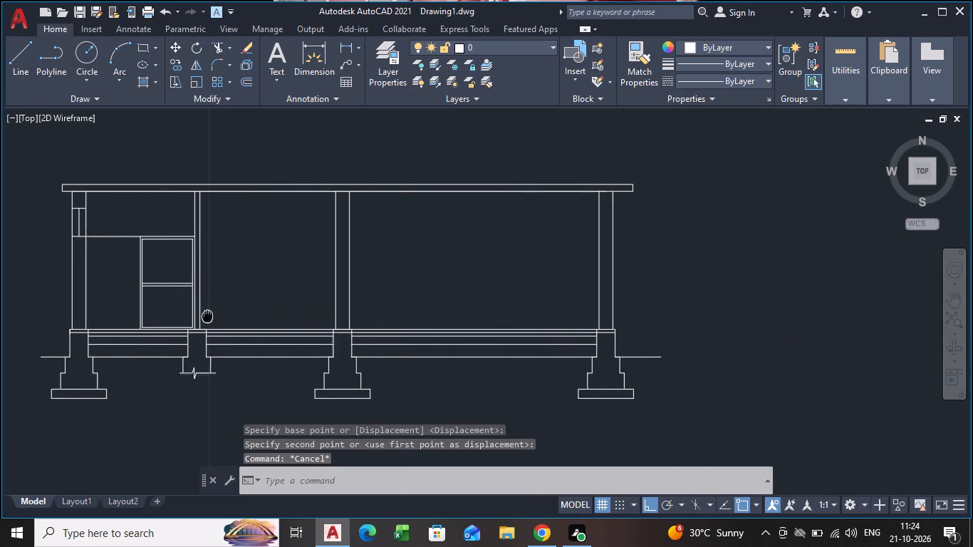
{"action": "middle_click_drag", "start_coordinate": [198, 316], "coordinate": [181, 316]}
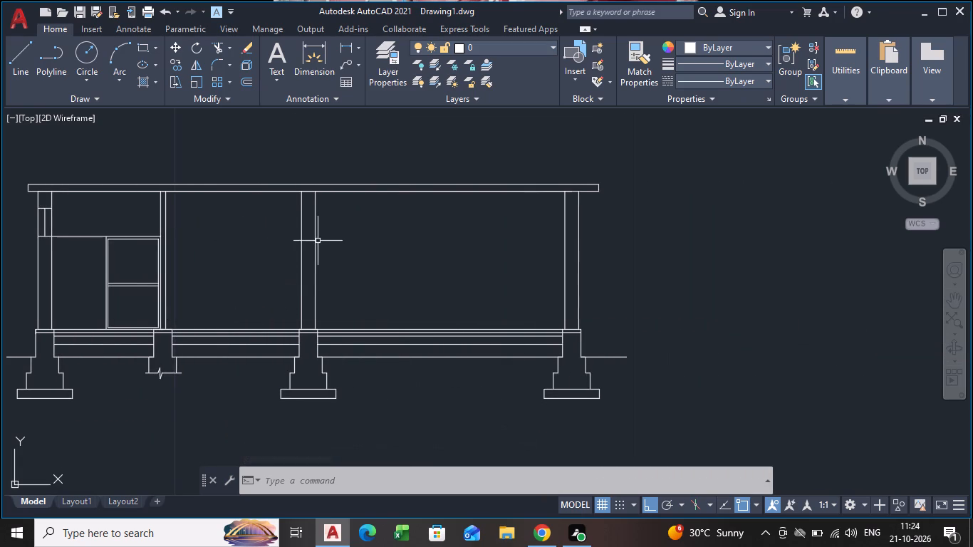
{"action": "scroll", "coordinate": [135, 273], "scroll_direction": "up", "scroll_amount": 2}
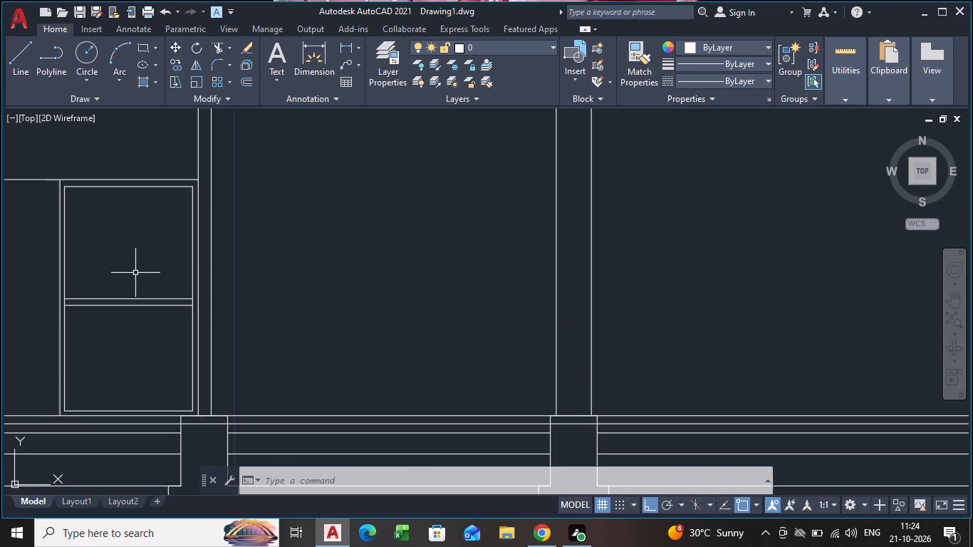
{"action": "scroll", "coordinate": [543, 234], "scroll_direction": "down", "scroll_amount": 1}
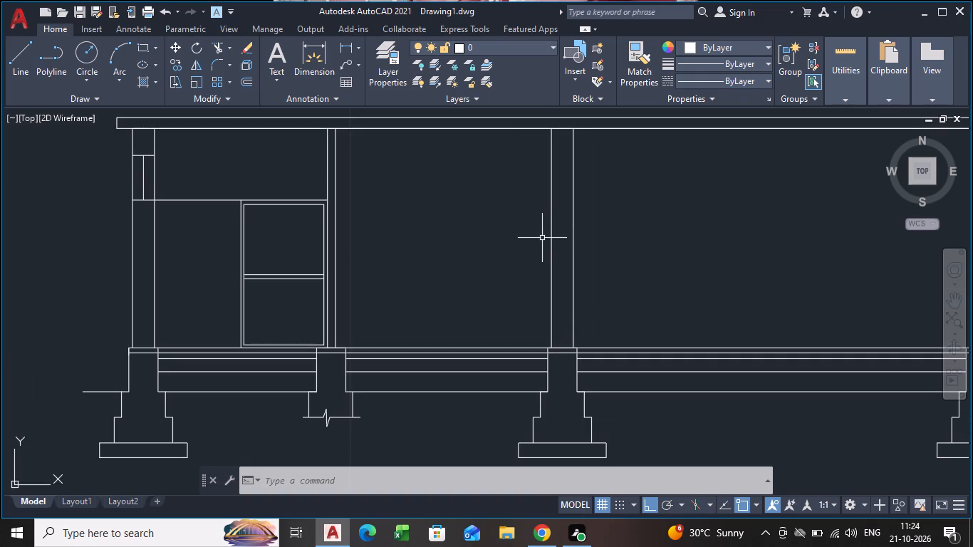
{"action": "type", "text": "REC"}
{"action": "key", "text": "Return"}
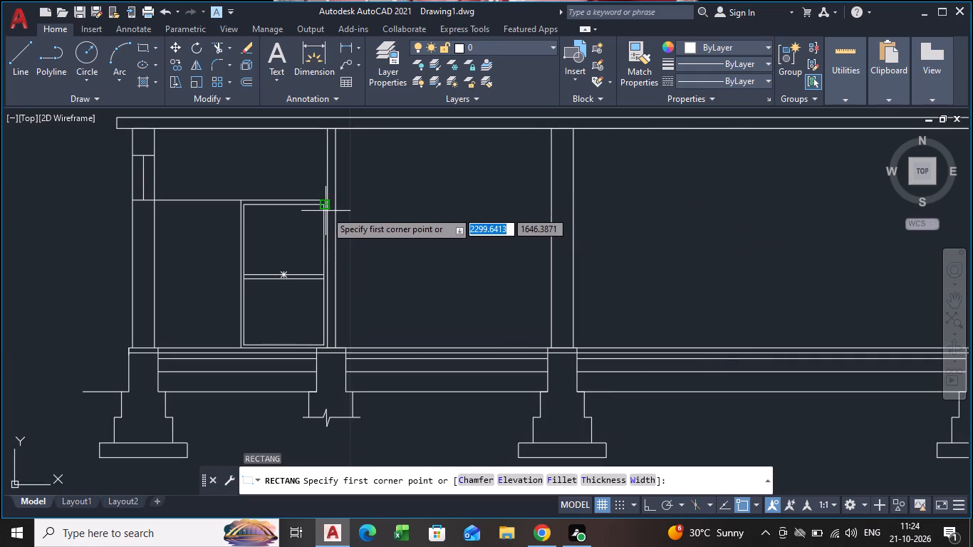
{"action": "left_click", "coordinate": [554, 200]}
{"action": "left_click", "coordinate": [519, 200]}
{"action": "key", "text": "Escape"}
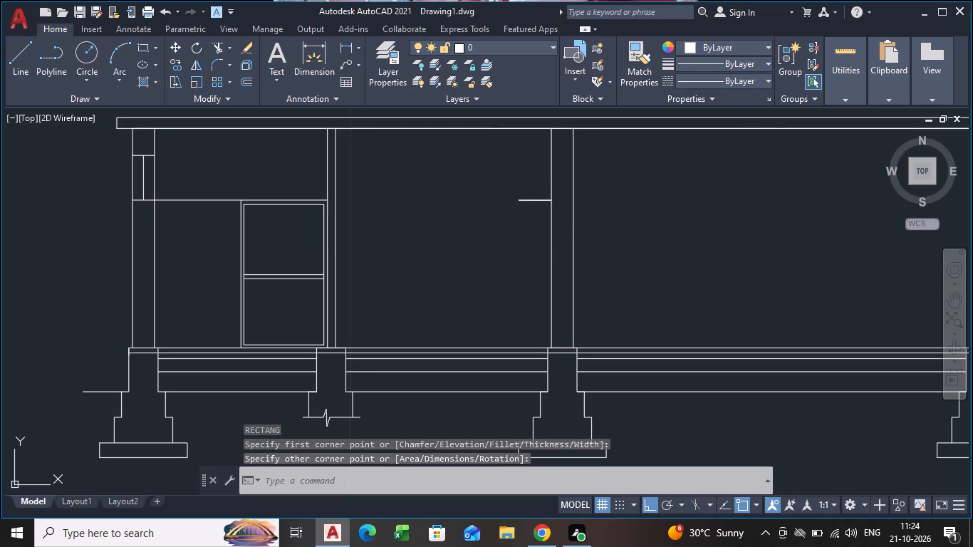
Draw a door rectangle about 0.95 m wide and 2.02 m high against the middle wall's left face, from head level to floor line.
{"action": "key", "text": "r"}
{"action": "key", "text": "e"}
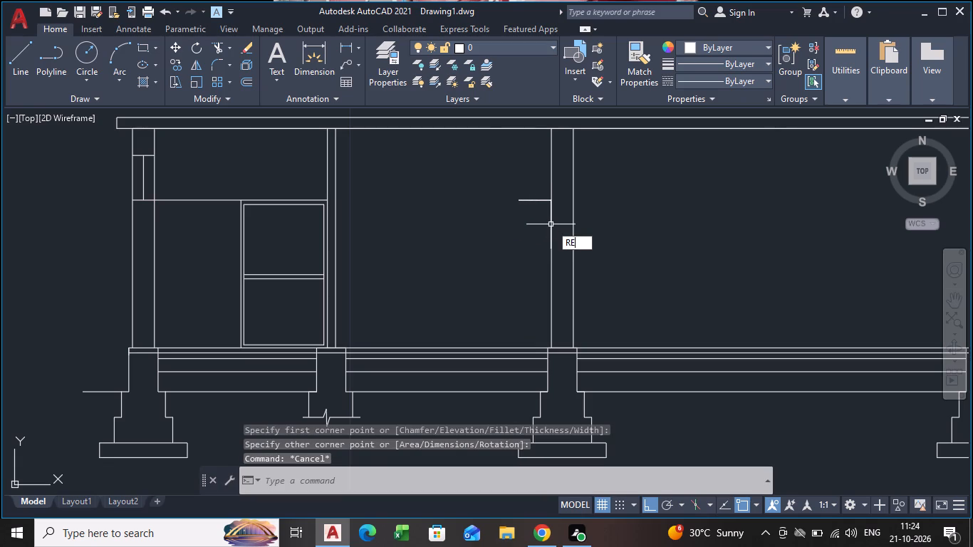
{"action": "key", "text": "c"}
{"action": "key", "text": "Return"}
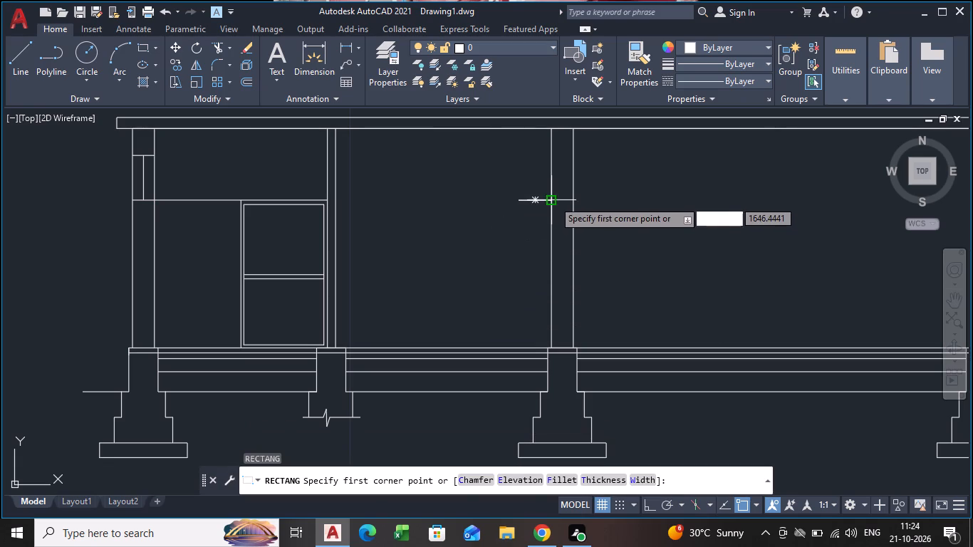
{"action": "left_click", "coordinate": [553, 200]}
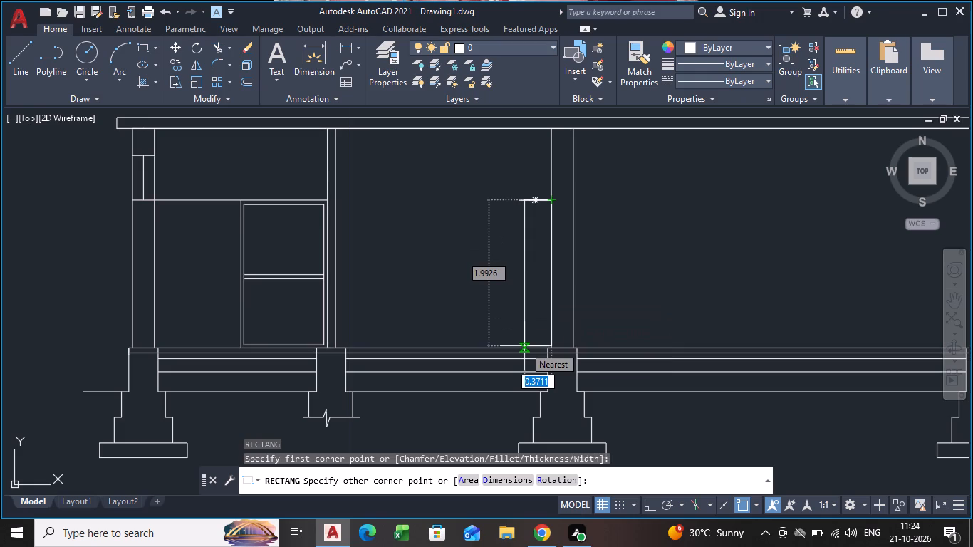
{"action": "middle_click_drag", "start_coordinate": [482, 343], "coordinate": [460, 375]}
{"action": "scroll", "coordinate": [460, 375], "scroll_direction": "up", "scroll_amount": 2}
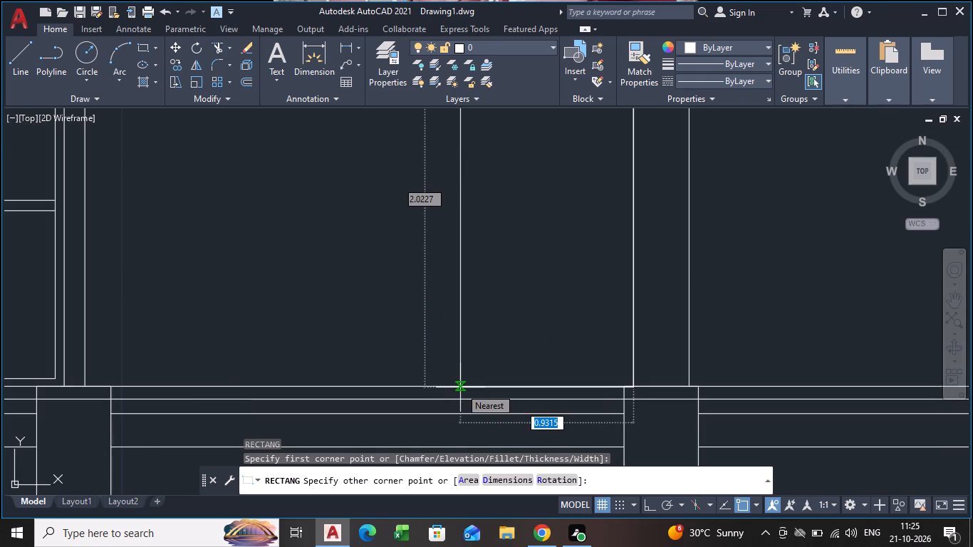
{"action": "scroll", "coordinate": [459, 388], "scroll_direction": "up", "scroll_amount": 2}
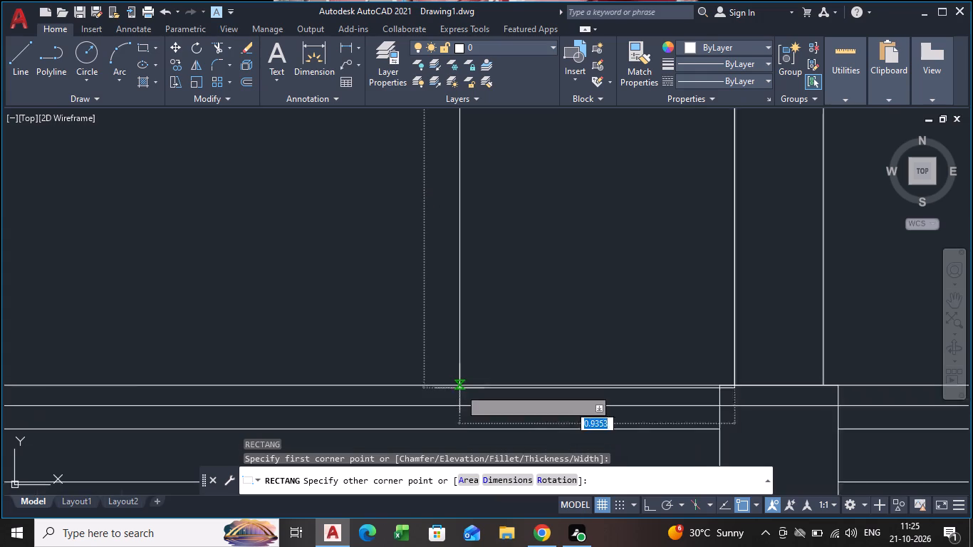
{"action": "scroll", "coordinate": [459, 388], "scroll_direction": "up", "scroll_amount": 1}
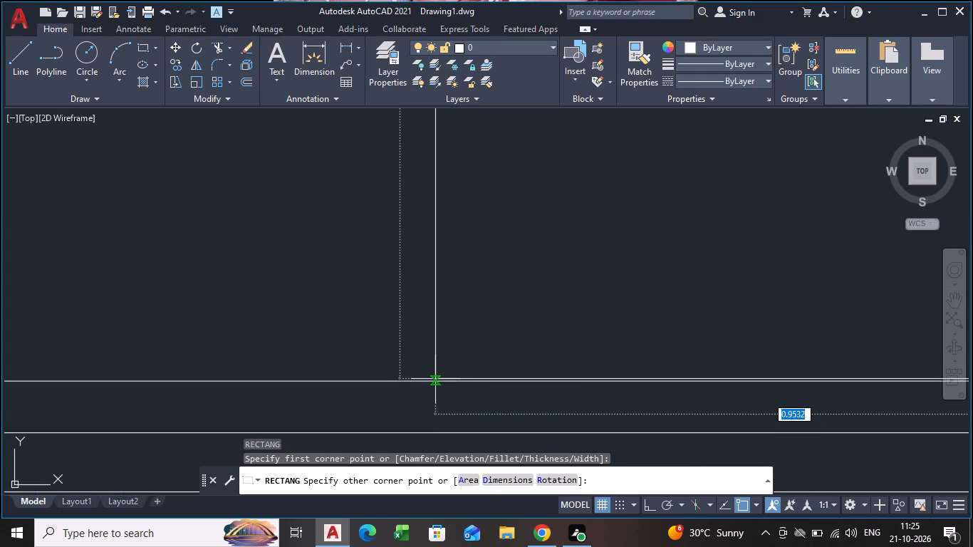
{"action": "scroll", "coordinate": [438, 382], "scroll_direction": "up", "scroll_amount": 3}
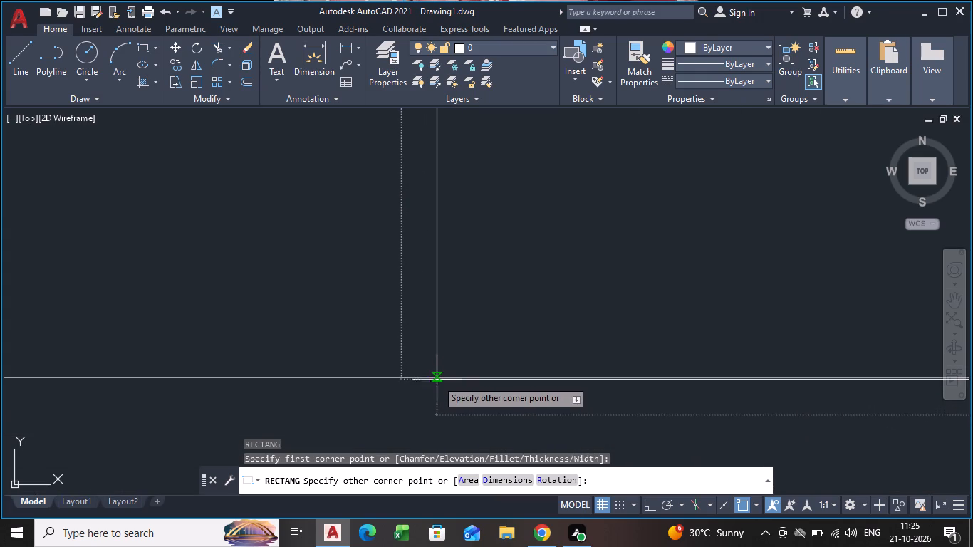
{"action": "left_click", "coordinate": [437, 377]}
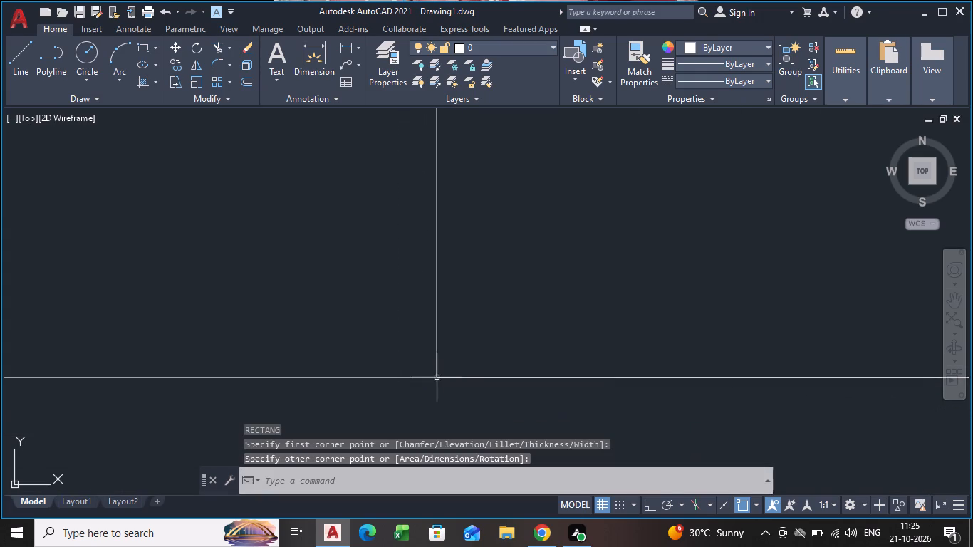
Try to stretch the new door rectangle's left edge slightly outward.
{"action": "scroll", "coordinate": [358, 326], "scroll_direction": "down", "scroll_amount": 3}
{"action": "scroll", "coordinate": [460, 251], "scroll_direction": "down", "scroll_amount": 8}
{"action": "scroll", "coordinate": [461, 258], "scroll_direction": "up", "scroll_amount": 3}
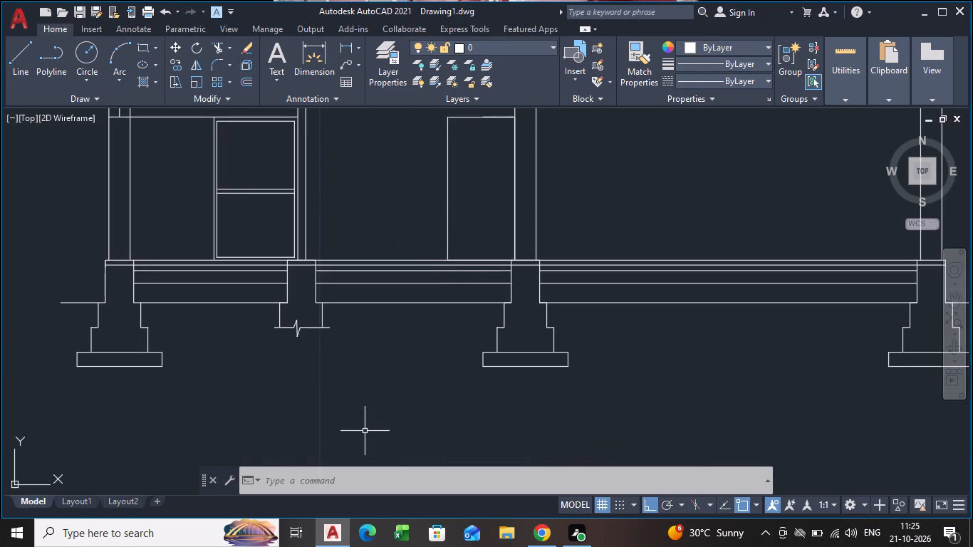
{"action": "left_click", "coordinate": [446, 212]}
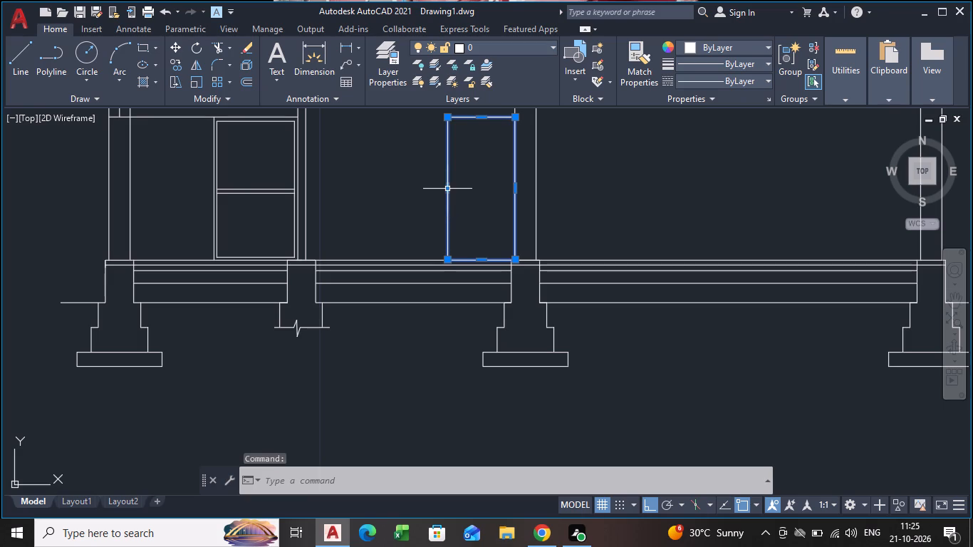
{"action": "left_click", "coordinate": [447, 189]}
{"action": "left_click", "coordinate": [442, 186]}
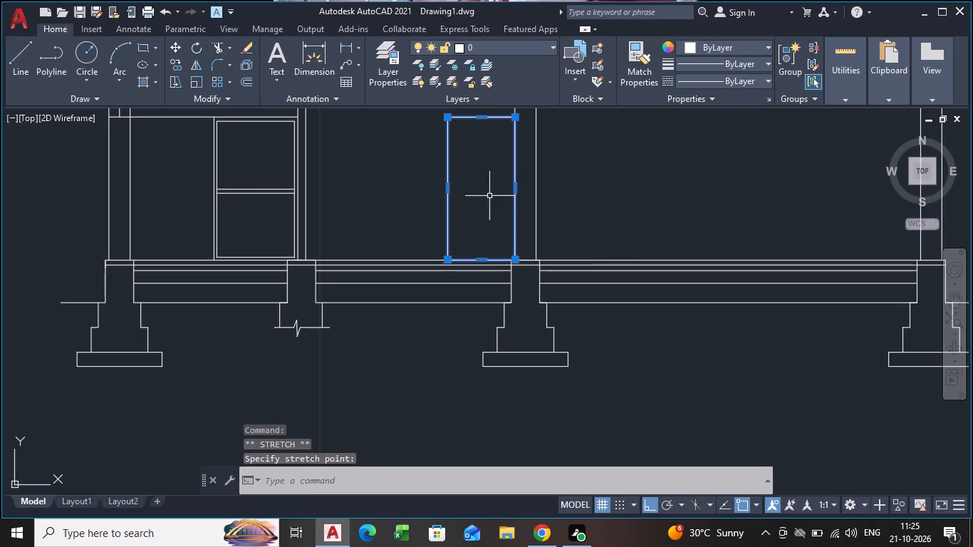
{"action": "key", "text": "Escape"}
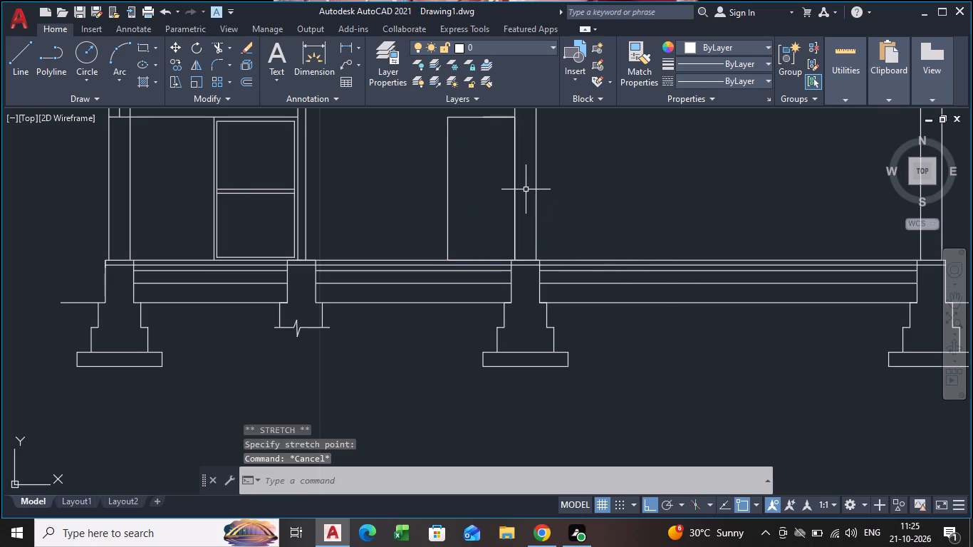
Offset the new door rectangle inward by a narrow frame width.
{"action": "left_click", "coordinate": [447, 196]}
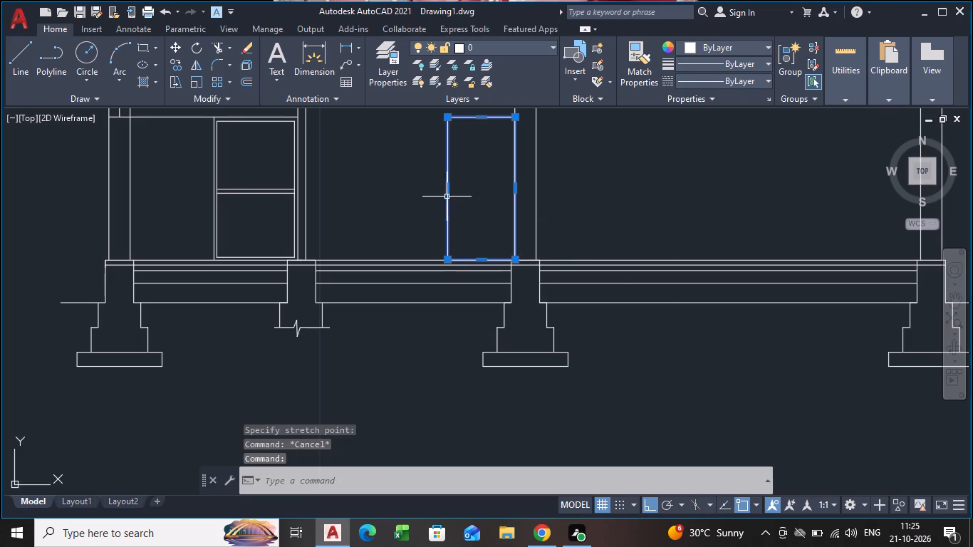
{"action": "key", "text": "o"}
{"action": "type", "text": "FF"}
{"action": "key", "text": "Return"}
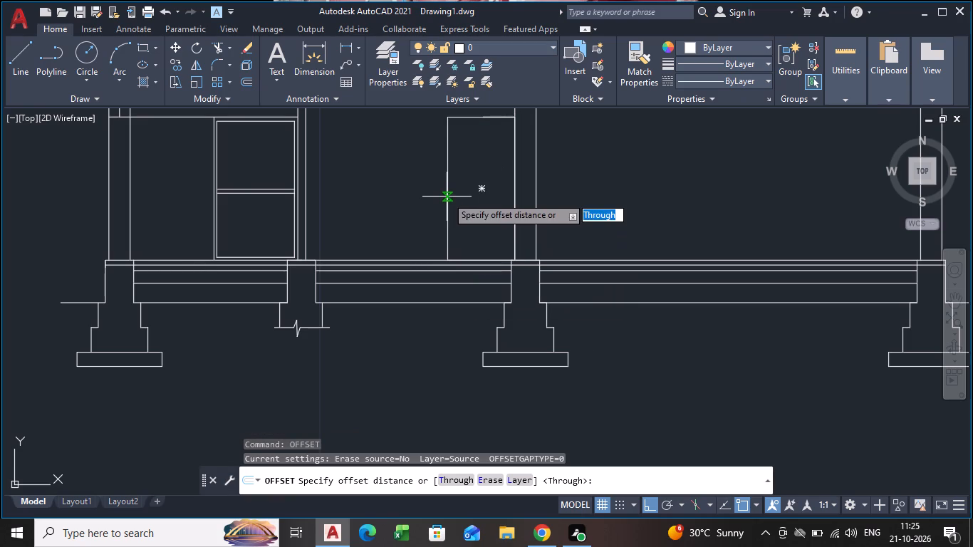
{"action": "left_click", "coordinate": [447, 197]}
{"action": "scroll", "coordinate": [459, 195], "scroll_direction": "up", "scroll_amount": 4}
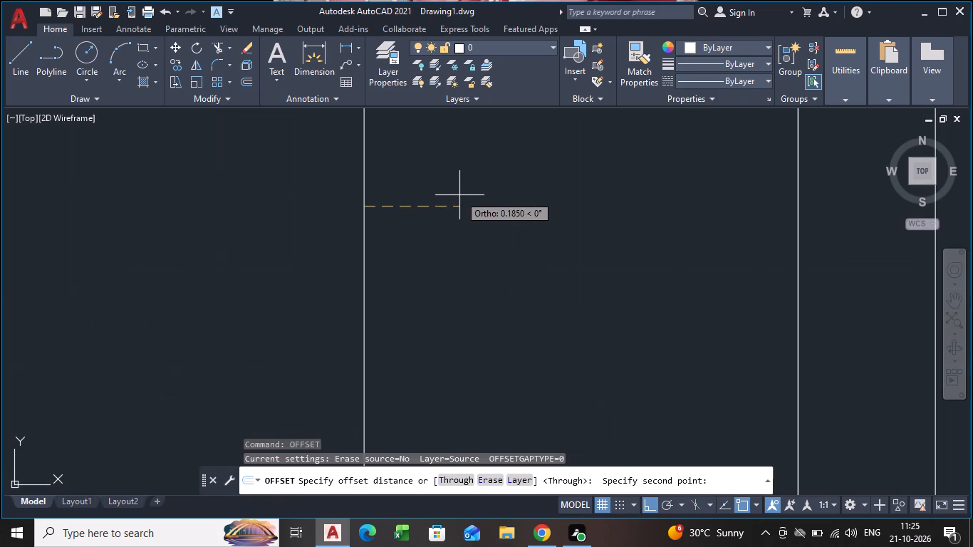
{"action": "left_click", "coordinate": [382, 203]}
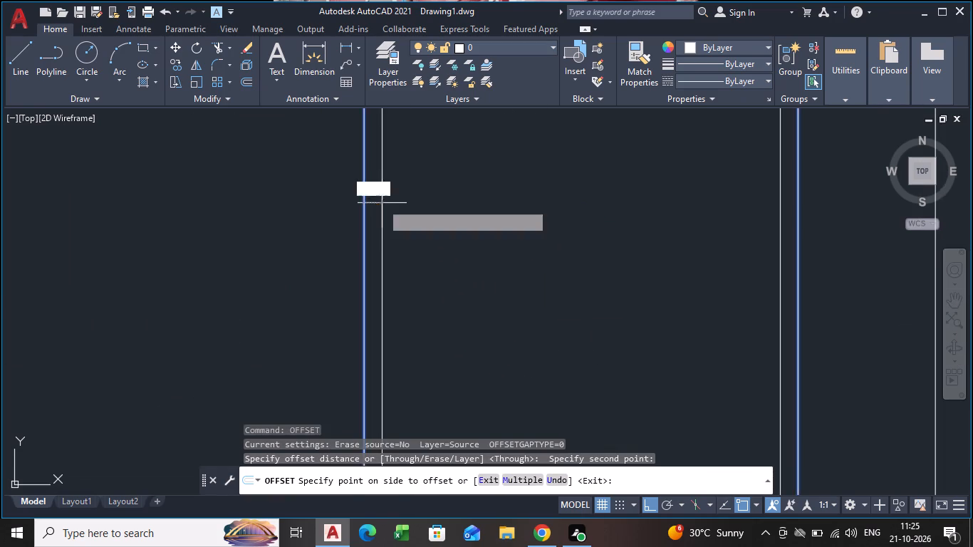
{"action": "scroll", "coordinate": [392, 227], "scroll_direction": "down", "scroll_amount": 5}
{"action": "left_click", "coordinate": [400, 236]}
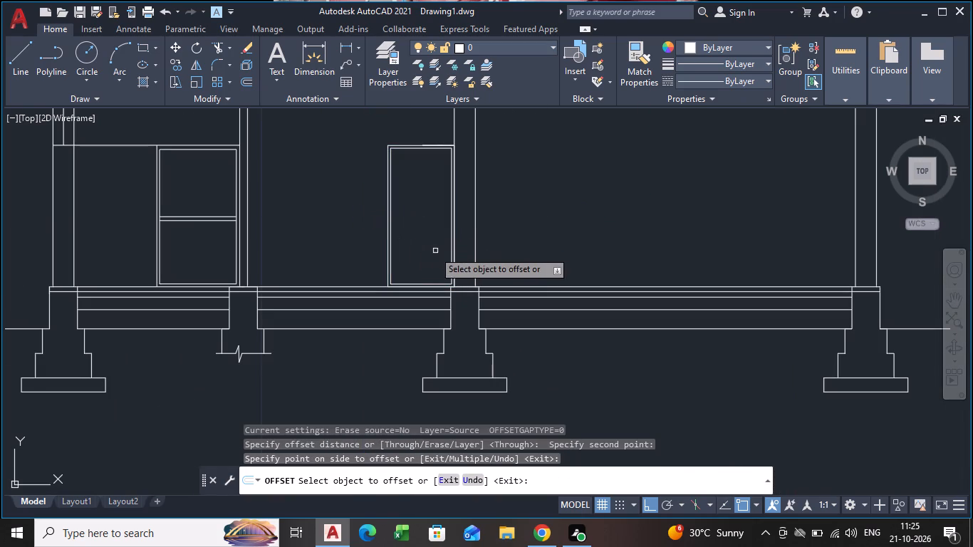
{"action": "scroll", "coordinate": [424, 249], "scroll_direction": "up", "scroll_amount": 1}
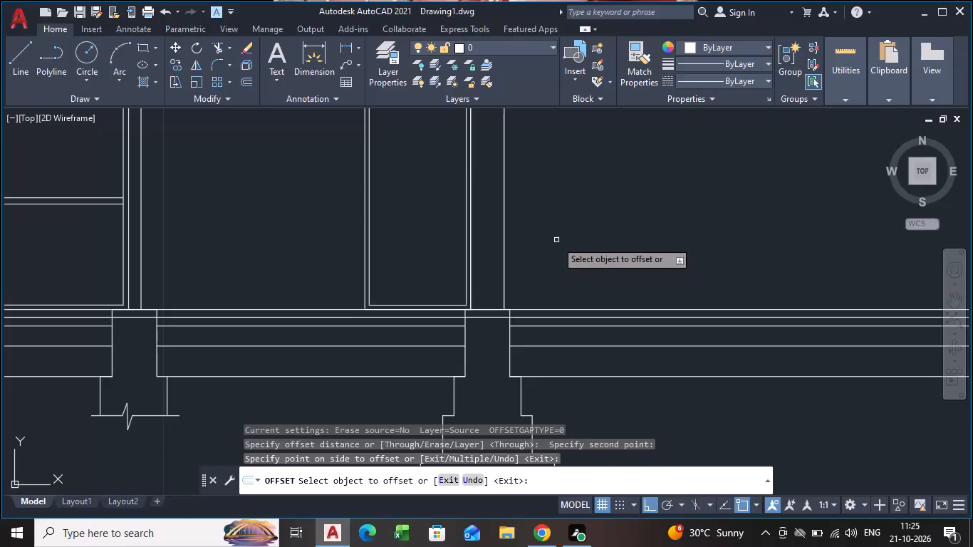
{"action": "key", "text": "Escape"}
Draw a horizontal line about 0.87 m long across the new door's inner rectangle at mid-height.
{"action": "key", "text": "l"}
{"action": "key", "text": "Return"}
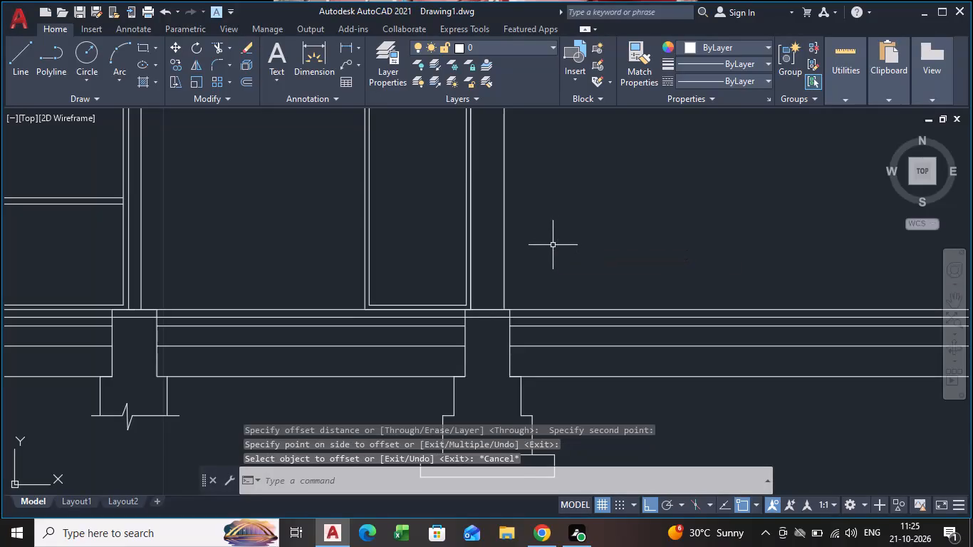
{"action": "middle_click_drag", "start_coordinate": [373, 227], "coordinate": [374, 273]}
{"action": "scroll", "coordinate": [369, 246], "scroll_direction": "up", "scroll_amount": 3}
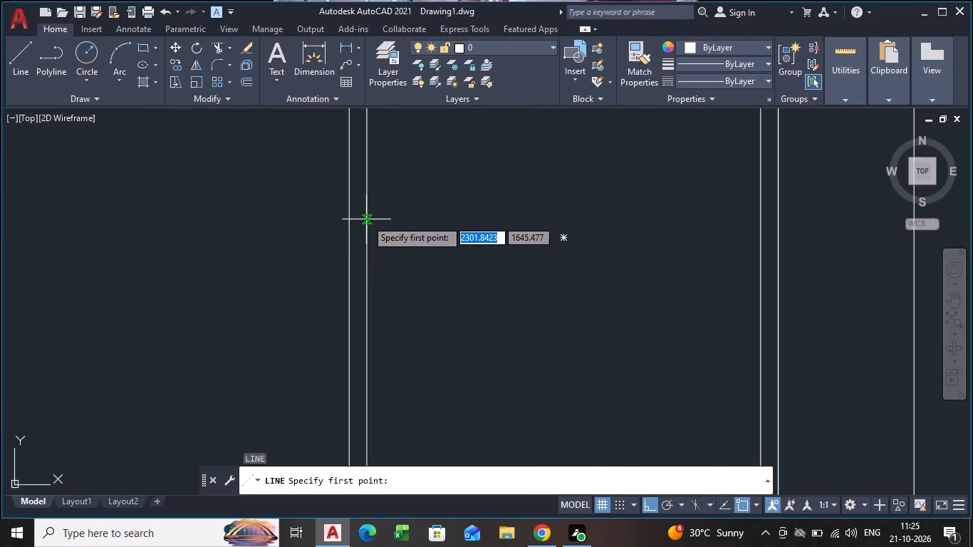
{"action": "left_click", "coordinate": [363, 241]}
{"action": "scroll", "coordinate": [632, 239], "scroll_direction": "down", "scroll_amount": 2}
{"action": "middle_click_drag", "start_coordinate": [632, 239], "coordinate": [614, 249]}
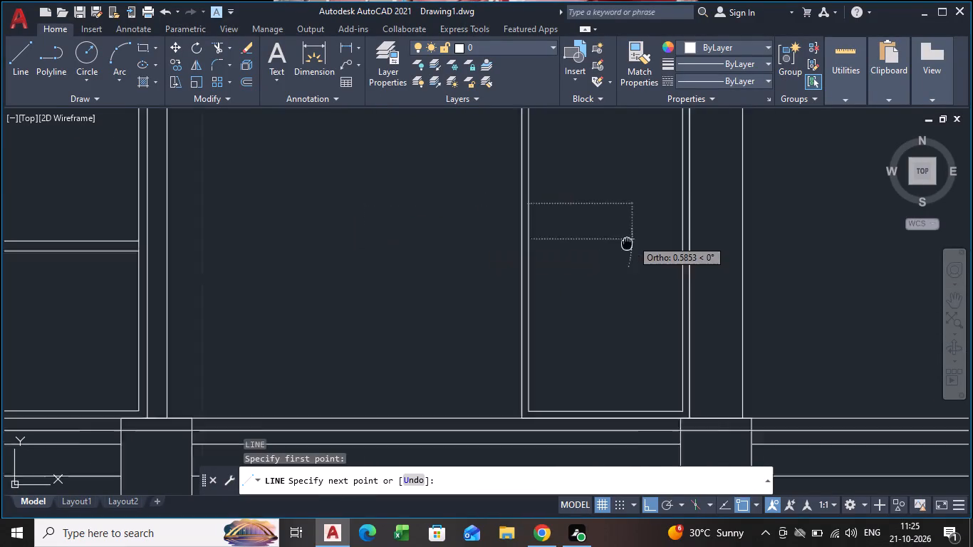
{"action": "middle_click_drag", "start_coordinate": [614, 249], "coordinate": [522, 276]}
{"action": "scroll", "coordinate": [538, 260], "scroll_direction": "up", "scroll_amount": 2}
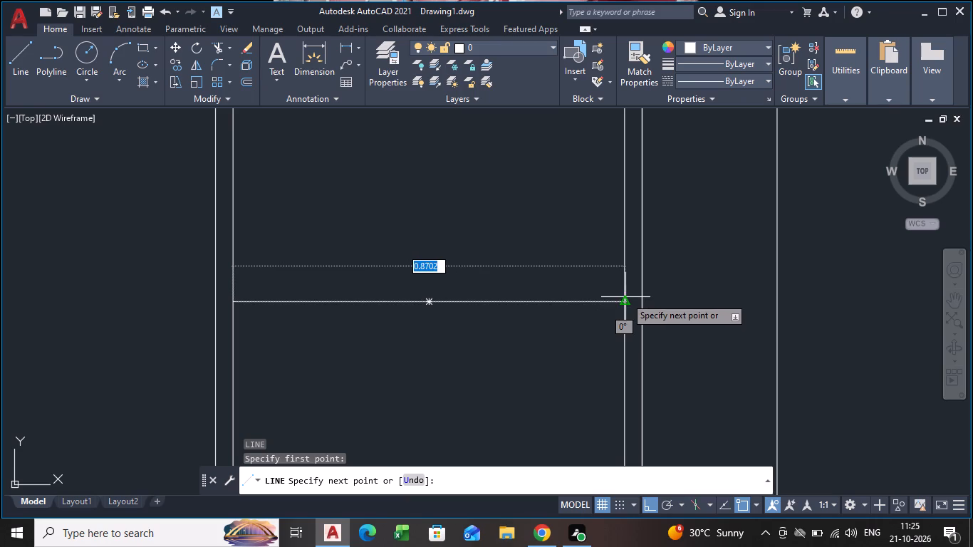
{"action": "left_click", "coordinate": [623, 303]}
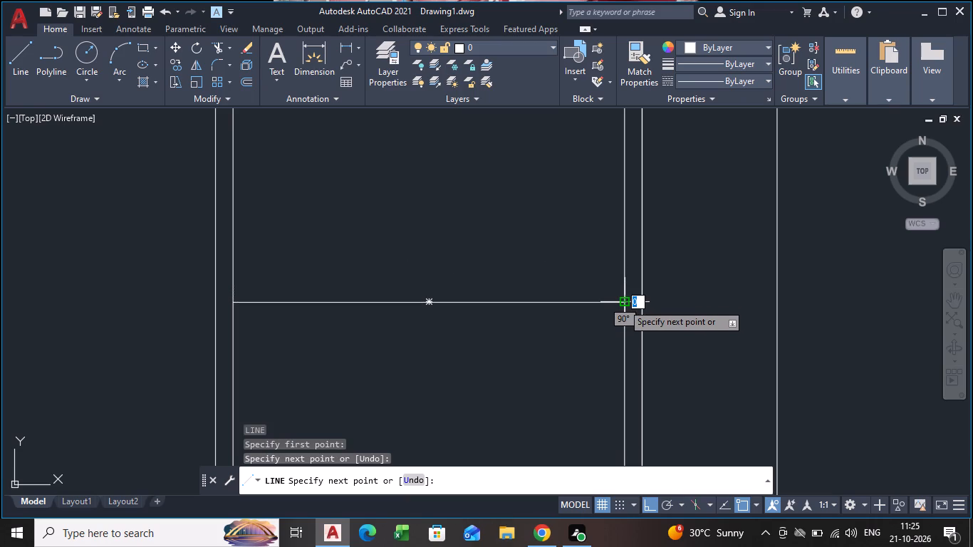
{"action": "key", "text": "Escape"}
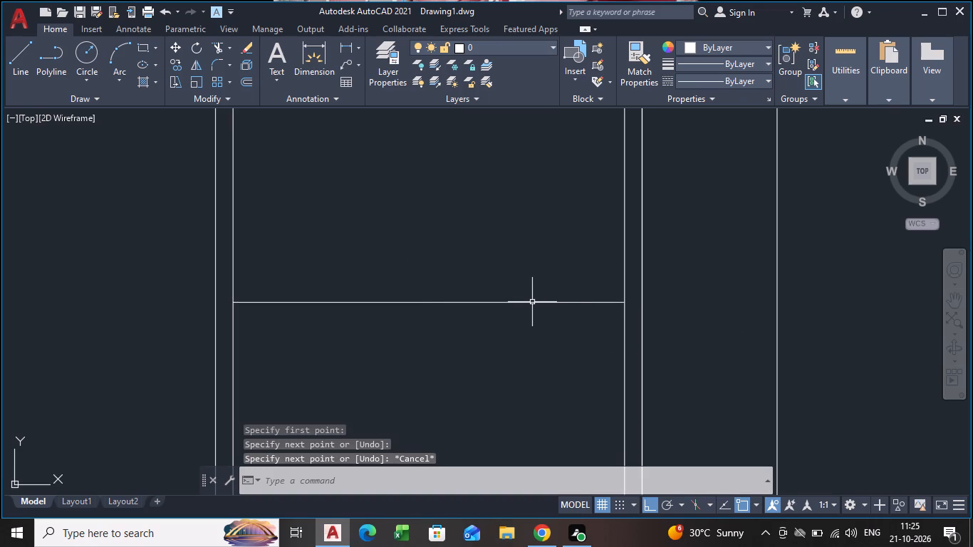
Copy the new door's mid-height line about 0.007 m above and about 0.008 m below itself.
{"action": "left_click", "coordinate": [532, 302]}
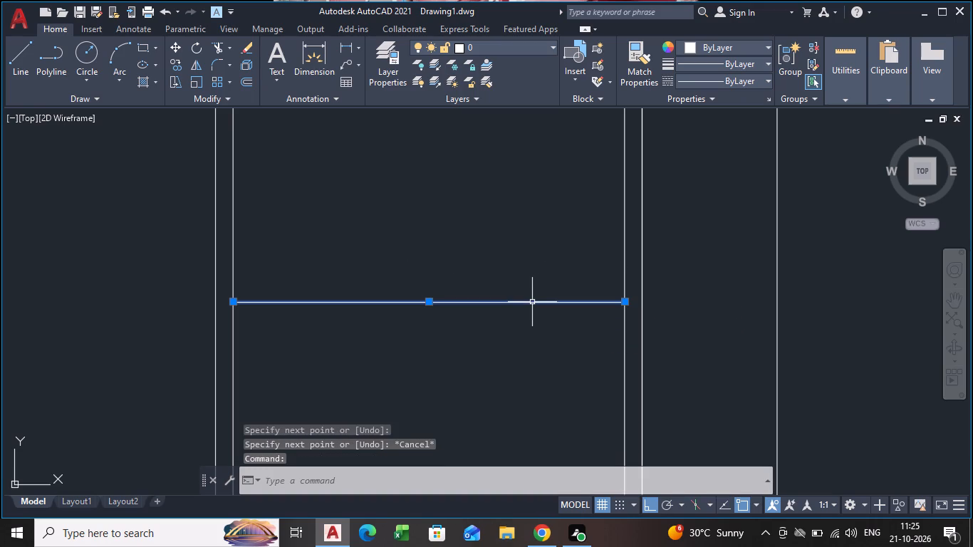
{"action": "type", "text": "CO"}
{"action": "key", "text": "Return"}
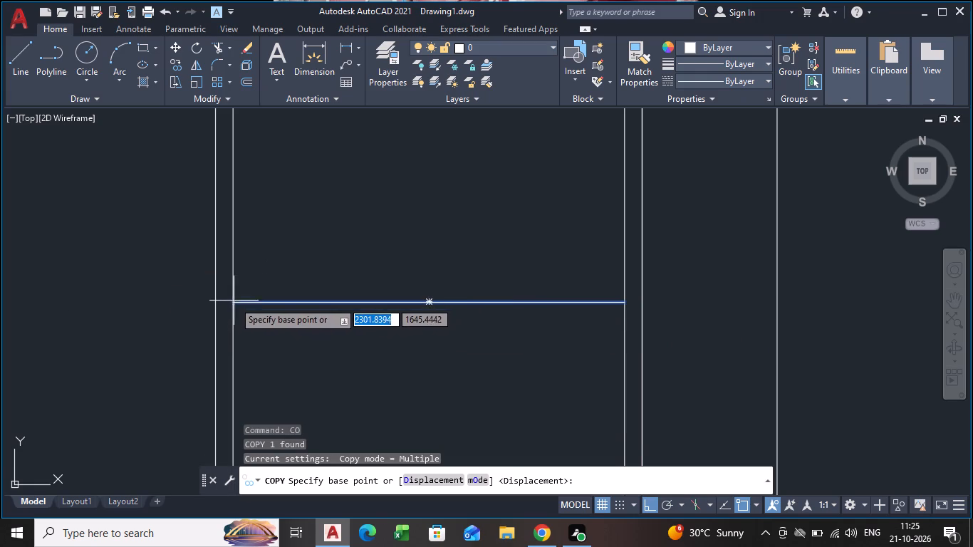
{"action": "left_click", "coordinate": [234, 301]}
{"action": "scroll", "coordinate": [234, 301], "scroll_direction": "up", "scroll_amount": 3}
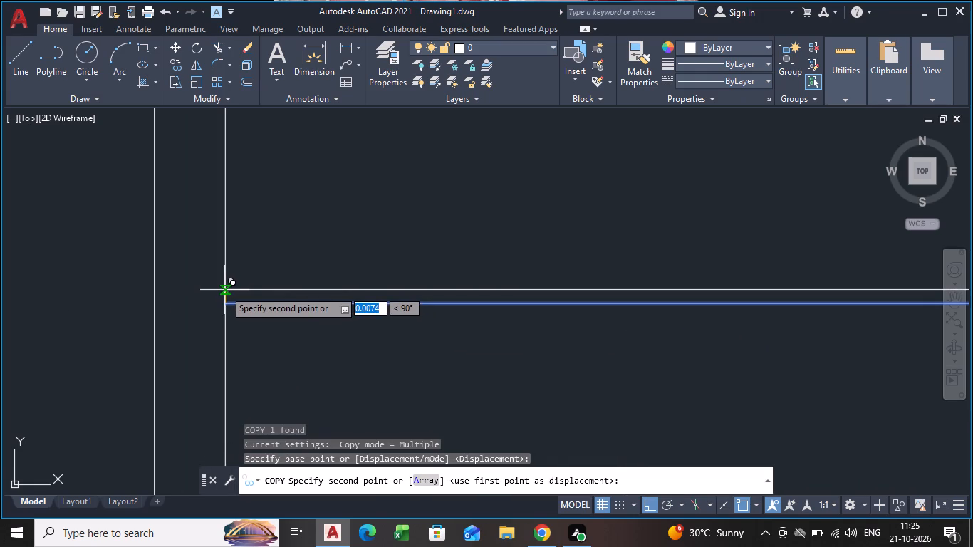
{"action": "left_click", "coordinate": [224, 290]}
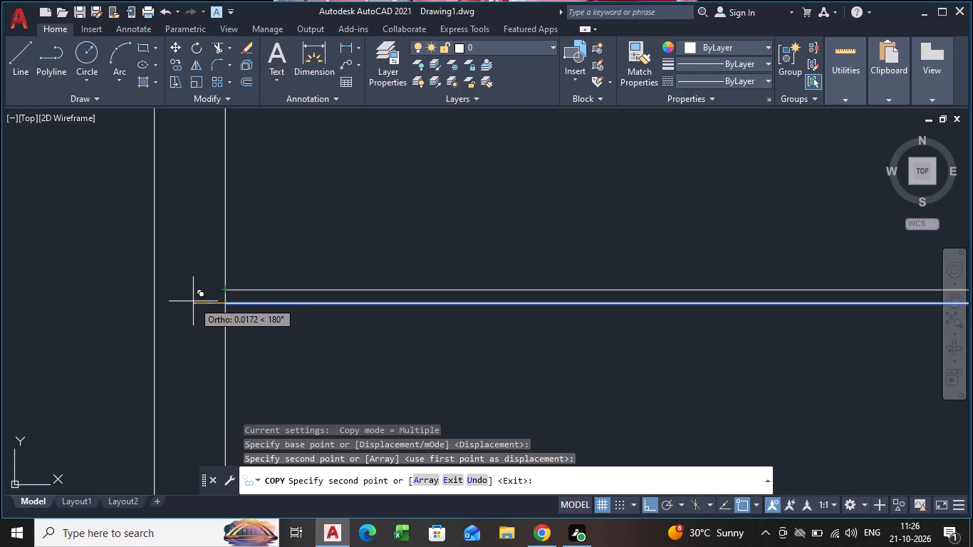
{"action": "left_click", "coordinate": [225, 318]}
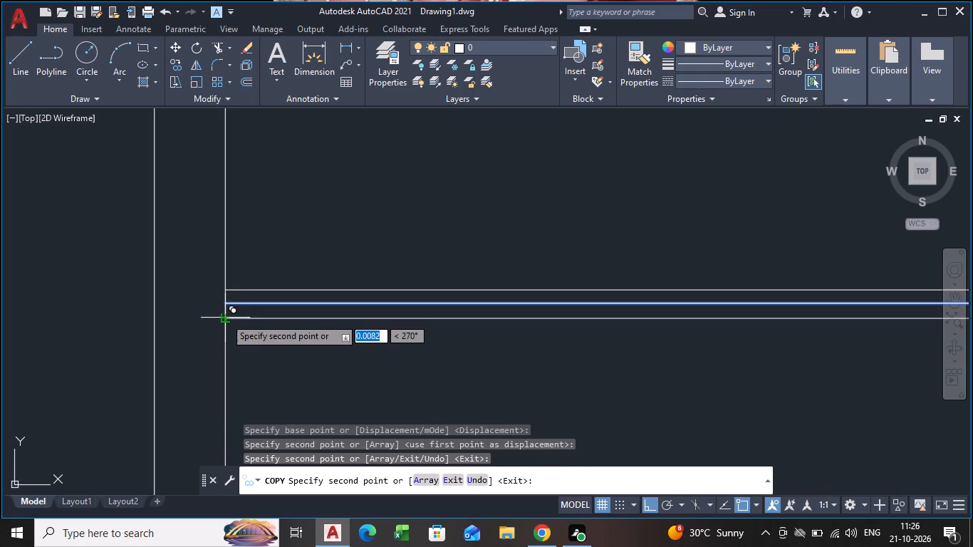
{"action": "key", "text": "Escape"}
Delete the original middle line between the two copied rail lines of the new door.
{"action": "left_click", "coordinate": [281, 305]}
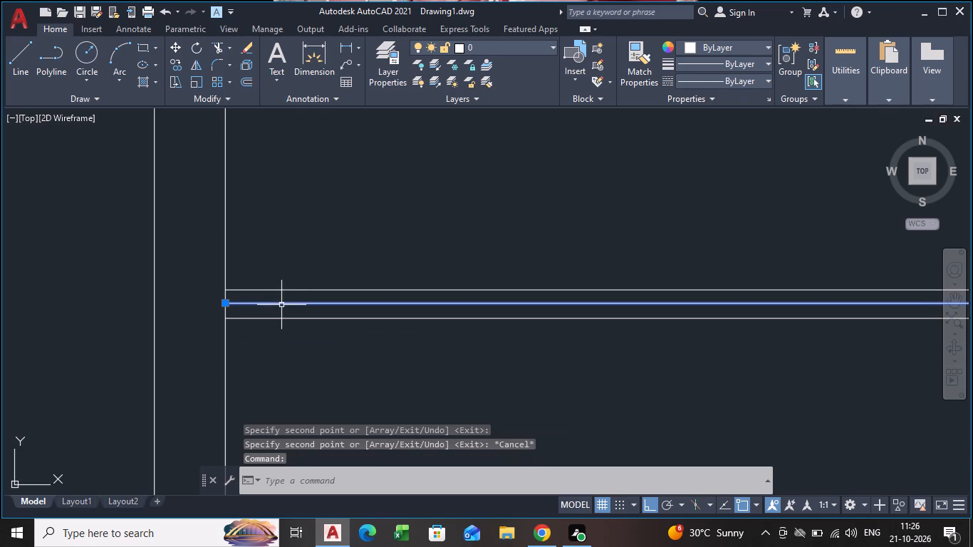
{"action": "key", "text": "Delete"}
{"action": "scroll", "coordinate": [281, 305], "scroll_direction": "down", "scroll_amount": 4}
{"action": "scroll", "coordinate": [281, 306], "scroll_direction": "up", "scroll_amount": 1}
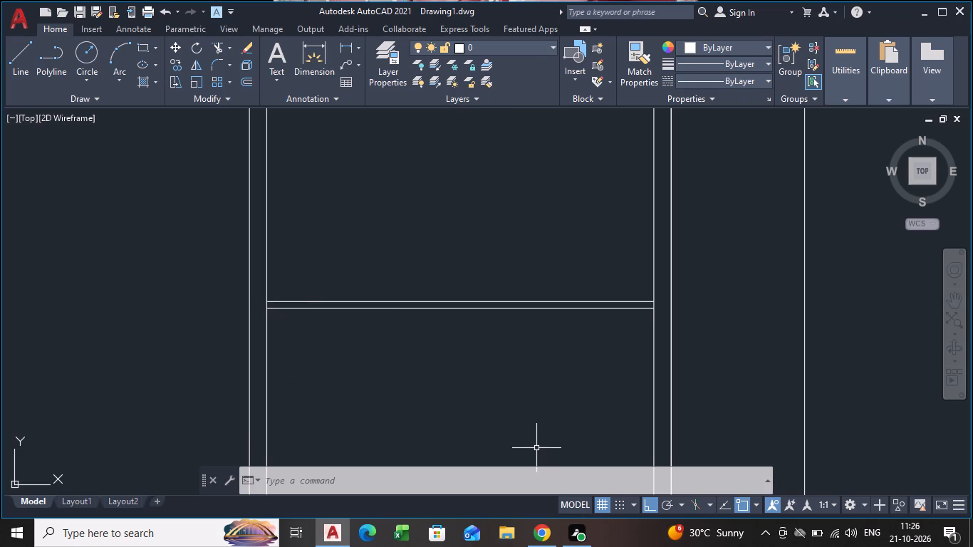
{"action": "scroll", "coordinate": [373, 358], "scroll_direction": "down", "scroll_amount": 3}
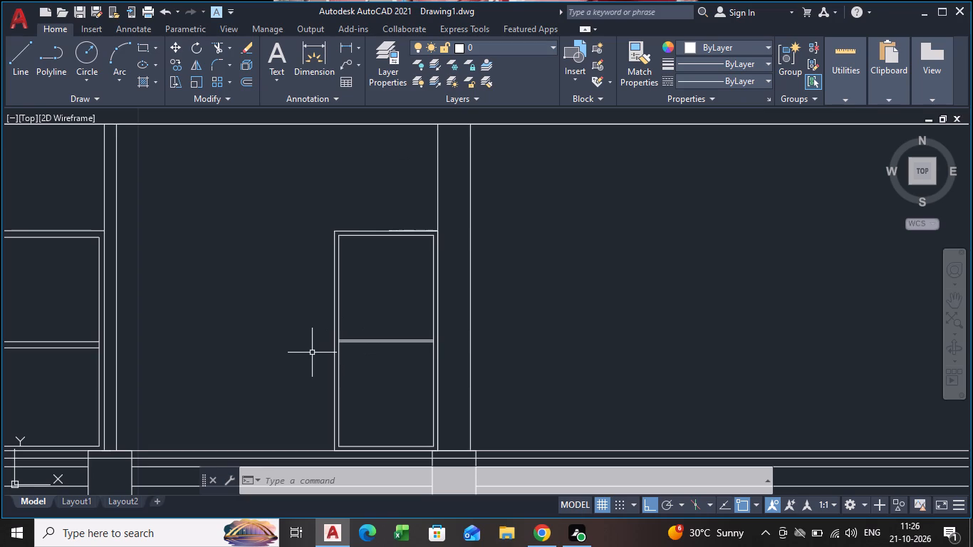
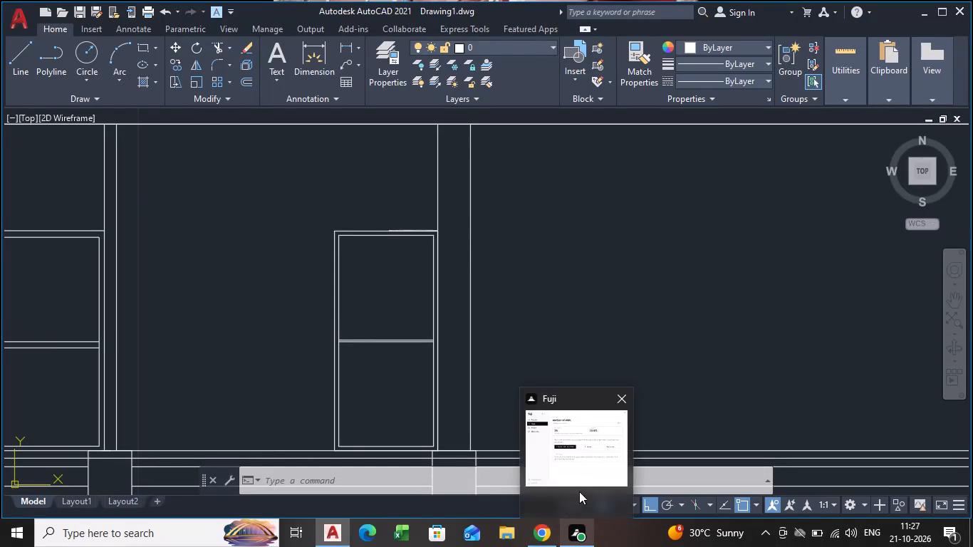
Delete the extra polyline overlapping the top edge of the new door's outer frame.
{"action": "scroll", "coordinate": [401, 303], "scroll_direction": "down", "scroll_amount": 1}
{"action": "scroll", "coordinate": [412, 265], "scroll_direction": "up", "scroll_amount": 3}
{"action": "left_click", "coordinate": [398, 233]}
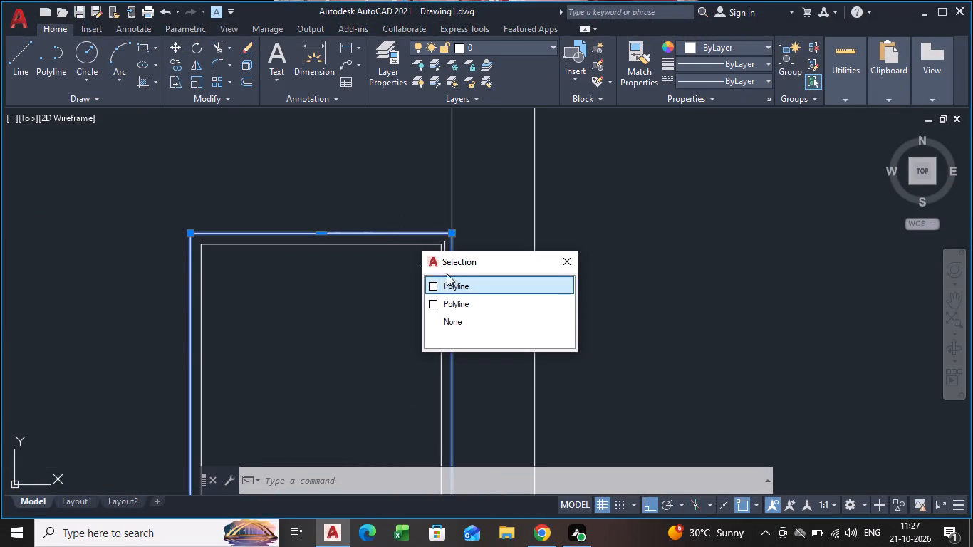
{"action": "left_click", "coordinate": [452, 301]}
{"action": "key", "text": "Delete"}
Move the new door's upper mid-rail line slightly upward to widen the gap between the two rail lines.
{"action": "scroll", "coordinate": [331, 309], "scroll_direction": "down", "scroll_amount": 4}
{"action": "scroll", "coordinate": [316, 338], "scroll_direction": "up", "scroll_amount": 5}
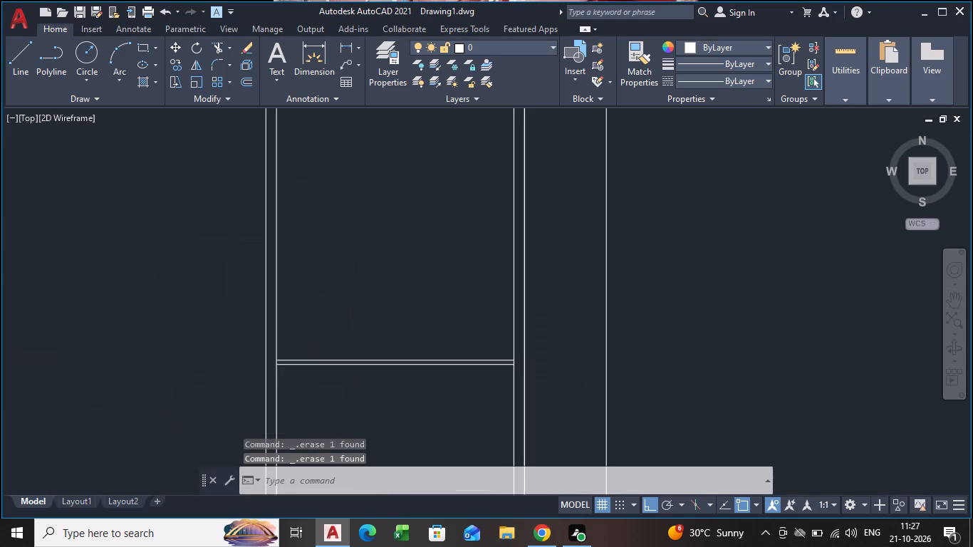
{"action": "left_click", "coordinate": [341, 375]}
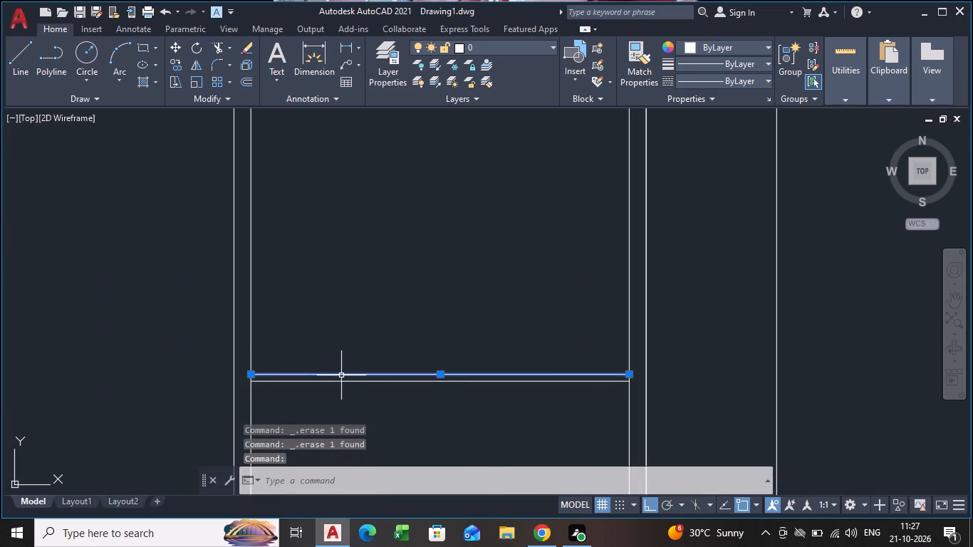
{"action": "key", "text": "m"}
{"action": "key", "text": "Return"}
{"action": "scroll", "coordinate": [311, 387], "scroll_direction": "up", "scroll_amount": 2}
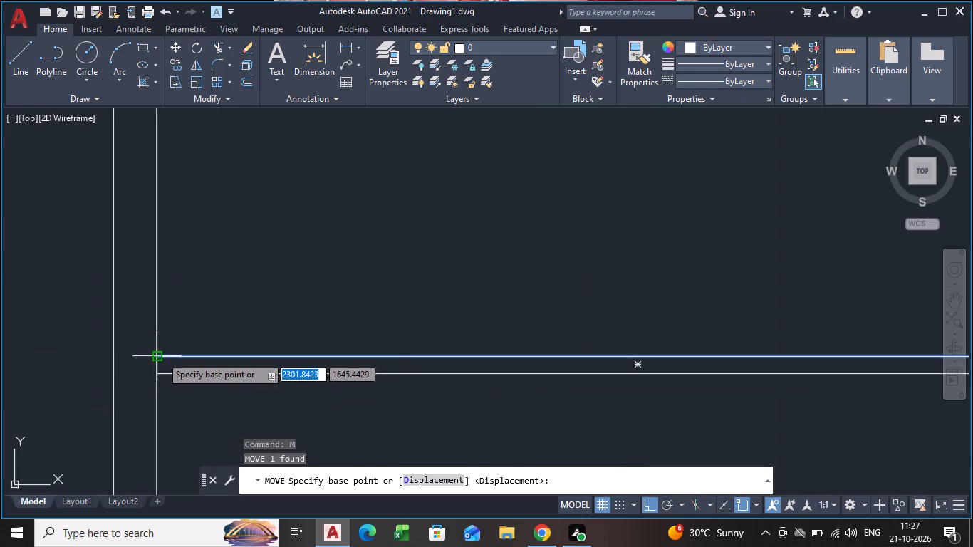
{"action": "left_click", "coordinate": [156, 358]}
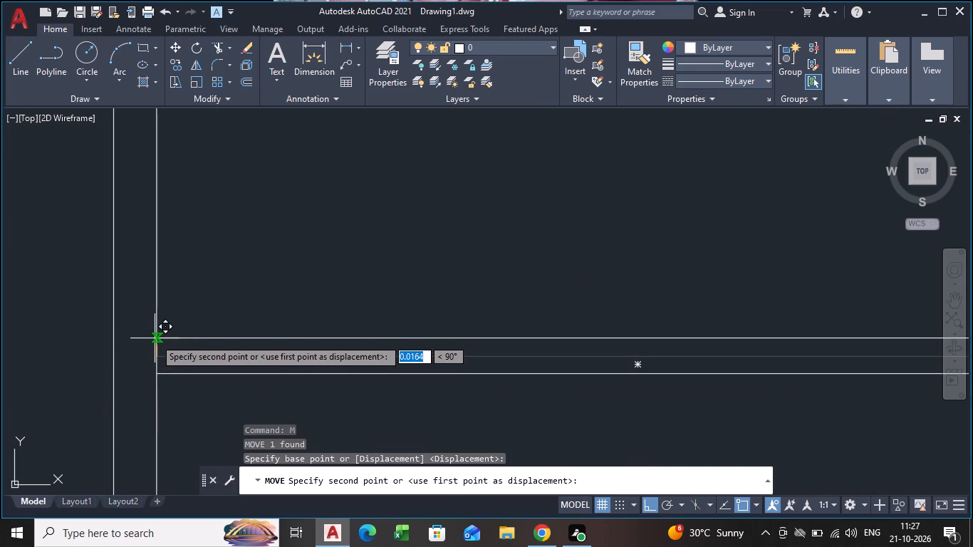
{"action": "left_click", "coordinate": [156, 327]}
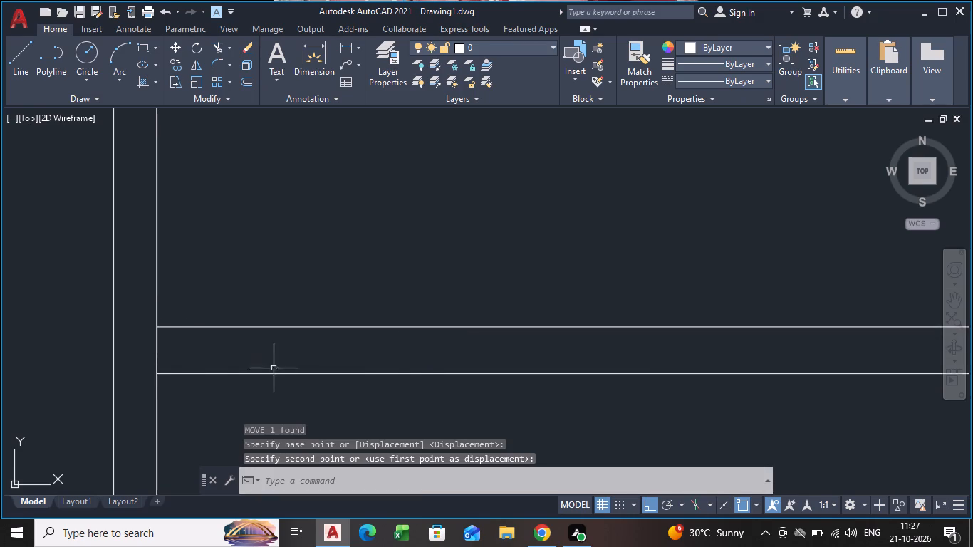
Copy the new door's two frame rectangles and both rail lines about 1.25 m across, against the other face of the adjoining wall.
{"action": "scroll", "coordinate": [286, 368], "scroll_direction": "down", "scroll_amount": 4}
{"action": "scroll", "coordinate": [506, 325], "scroll_direction": "down", "scroll_amount": 2}
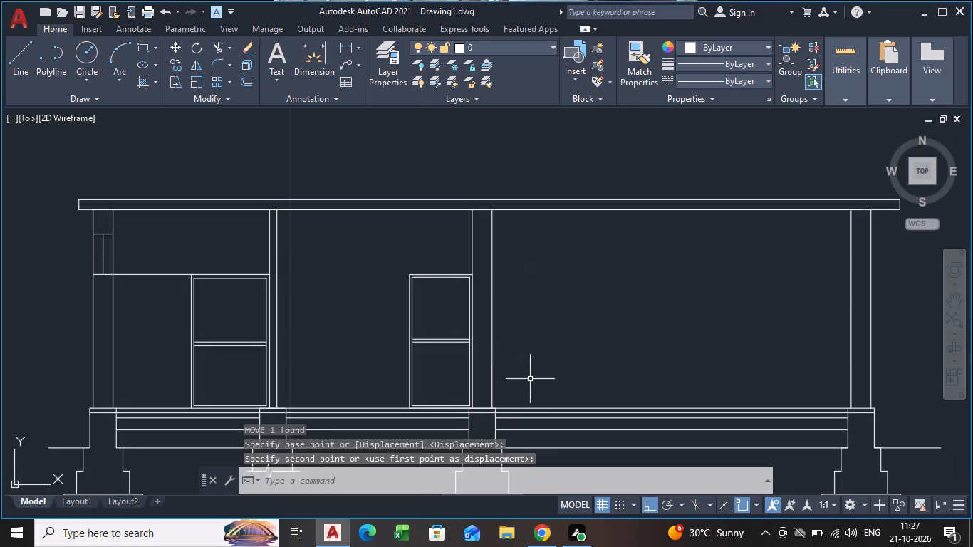
{"action": "middle_click_drag", "start_coordinate": [519, 377], "coordinate": [485, 350]}
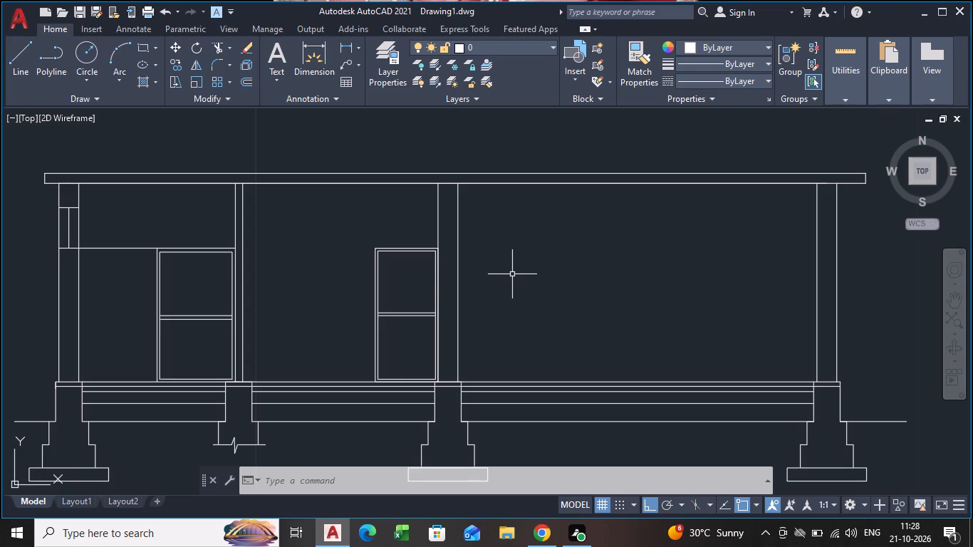
{"action": "scroll", "coordinate": [384, 368], "scroll_direction": "up", "scroll_amount": 3}
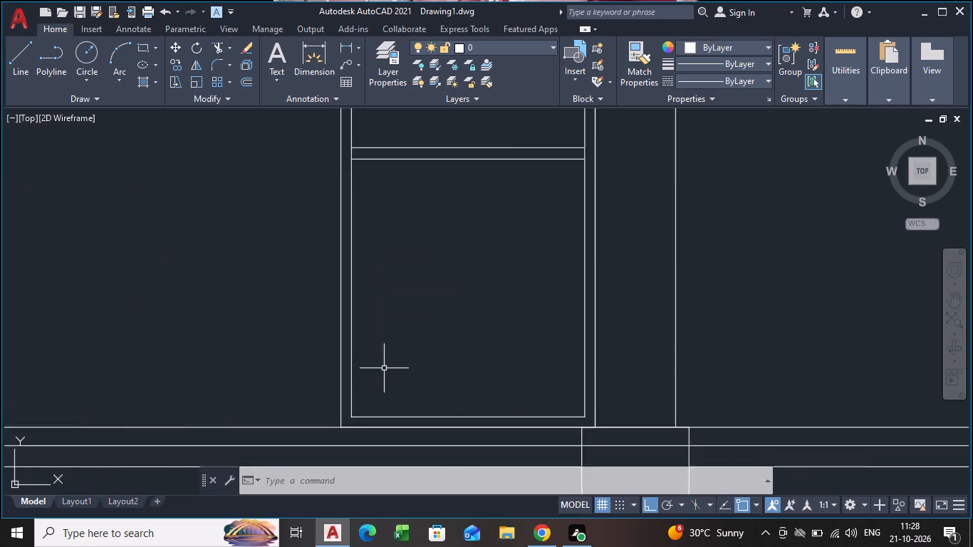
{"action": "scroll", "coordinate": [384, 368], "scroll_direction": "up", "scroll_amount": 1}
{"action": "scroll", "coordinate": [398, 415], "scroll_direction": "down", "scroll_amount": 2}
{"action": "middle_click_drag", "start_coordinate": [398, 414], "coordinate": [397, 365]}
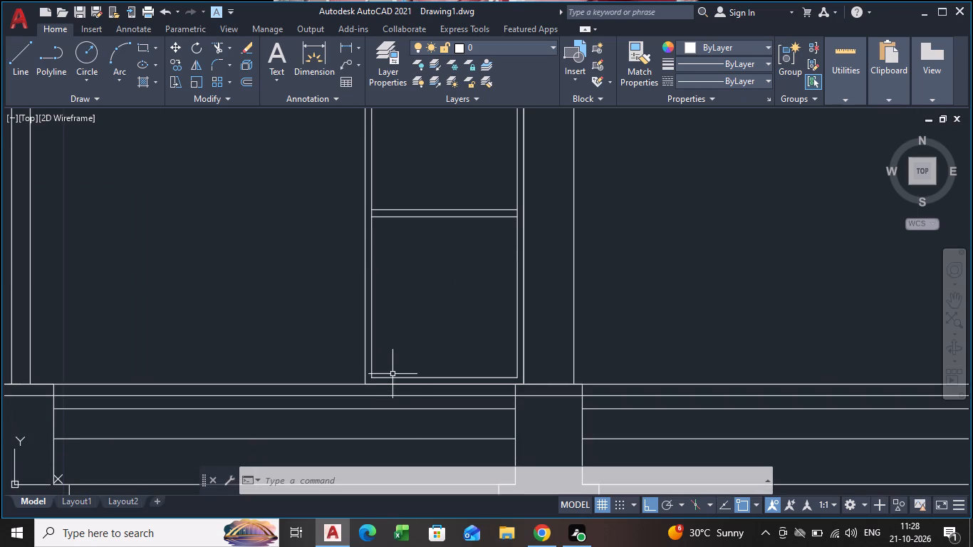
{"action": "scroll", "coordinate": [396, 397], "scroll_direction": "up", "scroll_amount": 1}
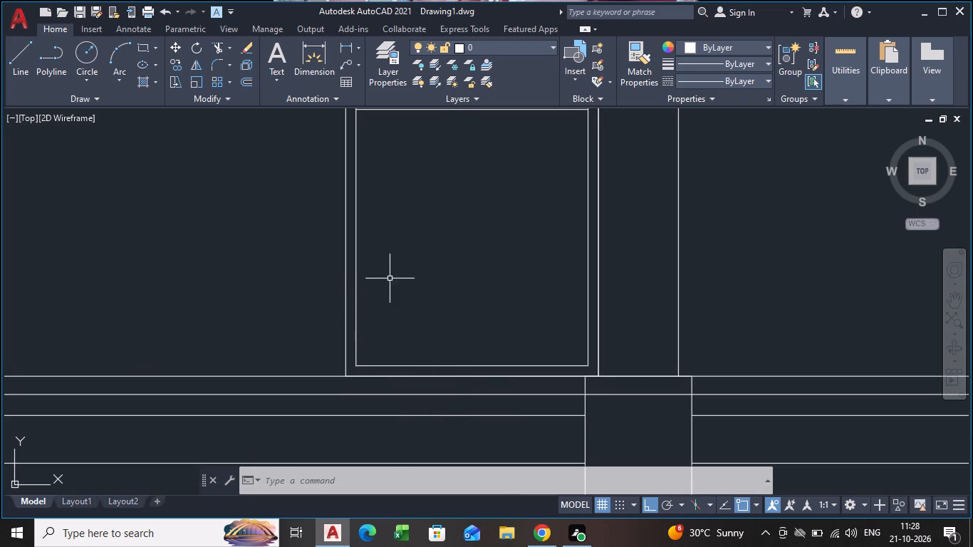
{"action": "left_click_drag", "start_coordinate": [395, 276], "coordinate": [381, 264]}
{"action": "left_click", "coordinate": [278, 176]}
{"action": "scroll", "coordinate": [319, 236], "scroll_direction": "down", "scroll_amount": 3}
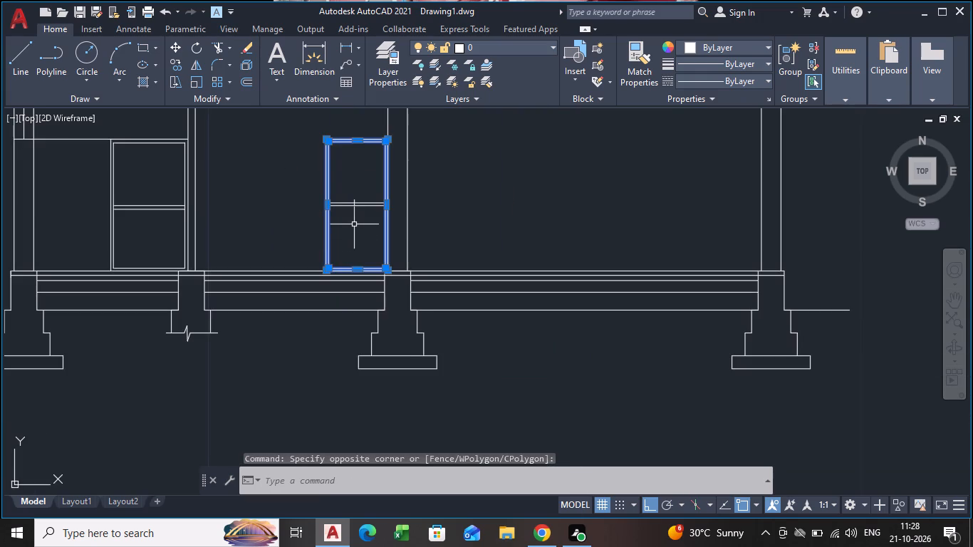
{"action": "scroll", "coordinate": [354, 224], "scroll_direction": "up", "scroll_amount": 1}
{"action": "left_click_drag", "start_coordinate": [355, 203], "coordinate": [350, 182], "text": "shift"}
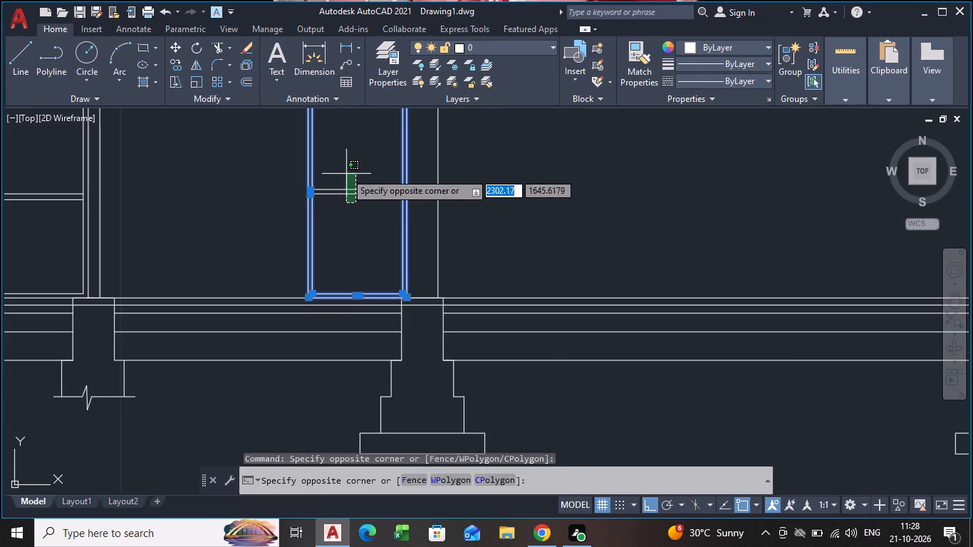
{"action": "left_click", "coordinate": [345, 172], "text": "shift"}
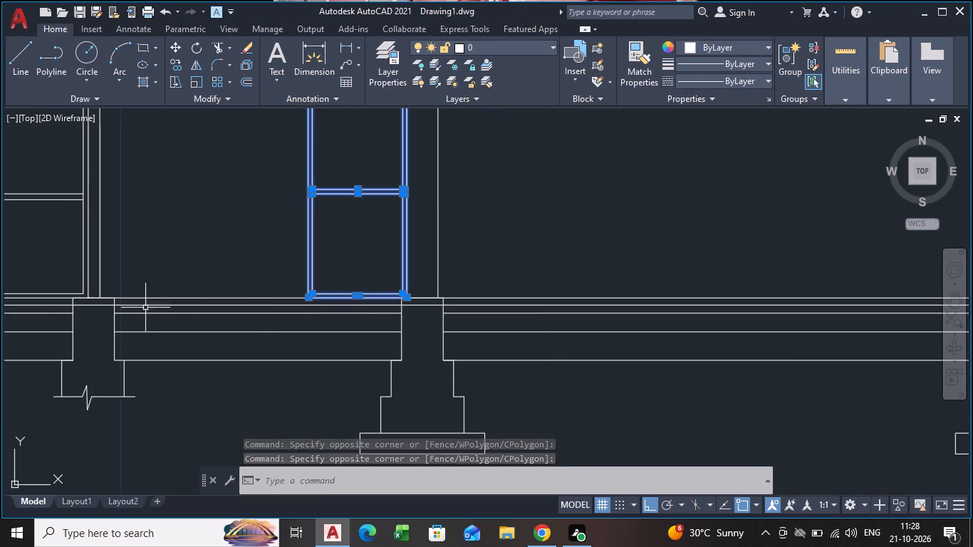
{"action": "type", "text": "CO"}
{"action": "key", "text": "Return"}
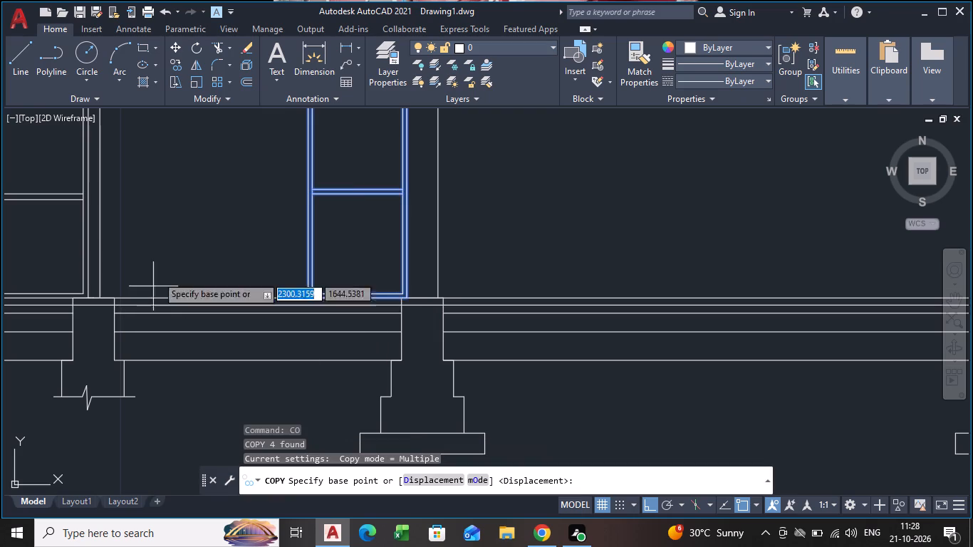
{"action": "scroll", "coordinate": [194, 219], "scroll_direction": "down", "scroll_amount": 2}
{"action": "middle_click_drag", "start_coordinate": [194, 219], "coordinate": [199, 263]}
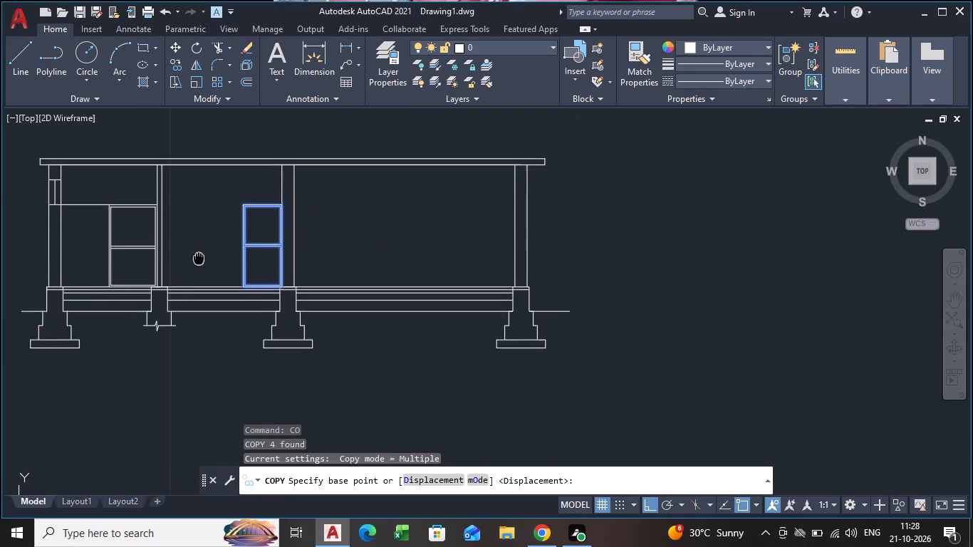
{"action": "middle_click_drag", "start_coordinate": [199, 263], "coordinate": [197, 256]}
{"action": "scroll", "coordinate": [224, 219], "scroll_direction": "up", "scroll_amount": 3}
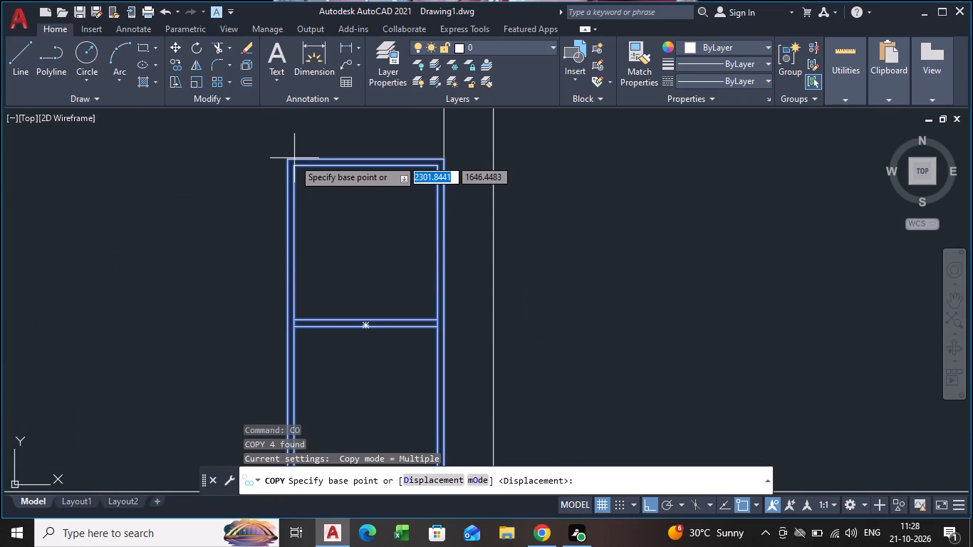
{"action": "left_click", "coordinate": [283, 159]}
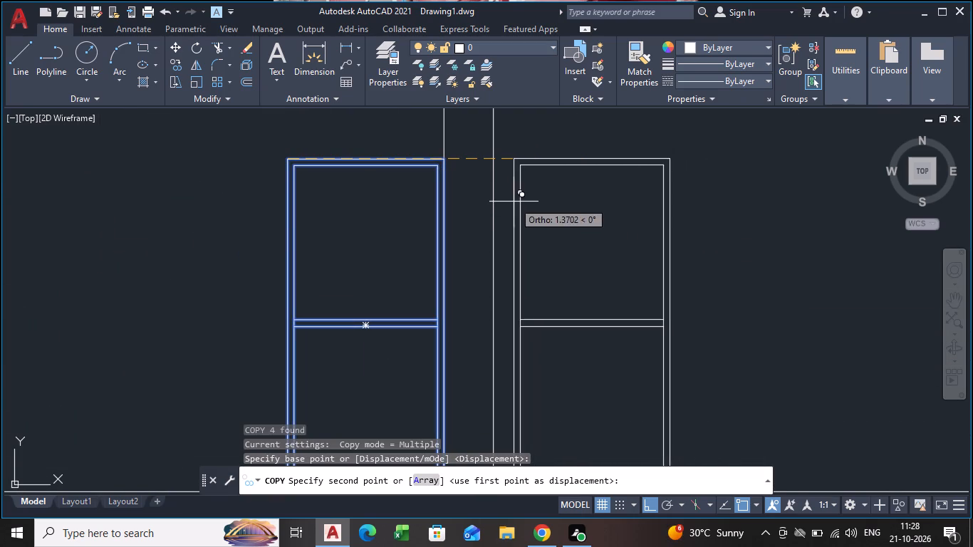
{"action": "scroll", "coordinate": [492, 162], "scroll_direction": "up", "scroll_amount": 2}
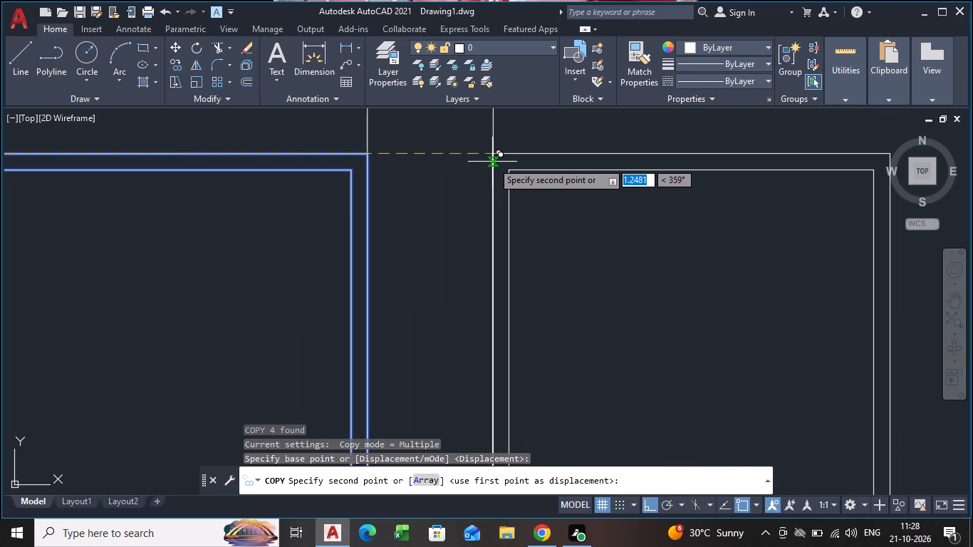
{"action": "left_click", "coordinate": [492, 162]}
{"action": "key", "text": "Escape"}
{"action": "scroll", "coordinate": [491, 204], "scroll_direction": "down", "scroll_amount": 3}
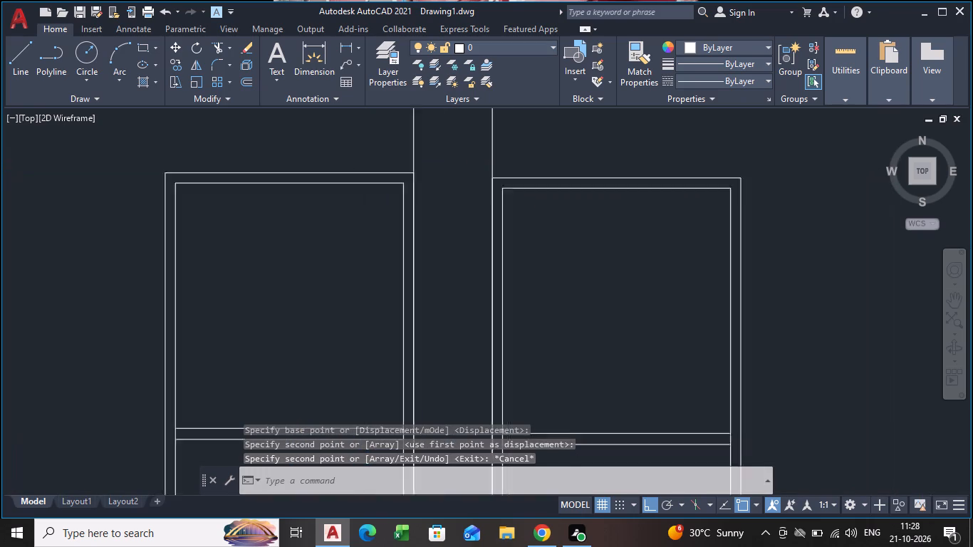
Move the copied door's two frame rectangles up about 0.02 m so the outer frame's base sits on the floor line.
{"action": "scroll", "coordinate": [490, 208], "scroll_direction": "down", "scroll_amount": 1}
{"action": "scroll", "coordinate": [501, 328], "scroll_direction": "up", "scroll_amount": 2}
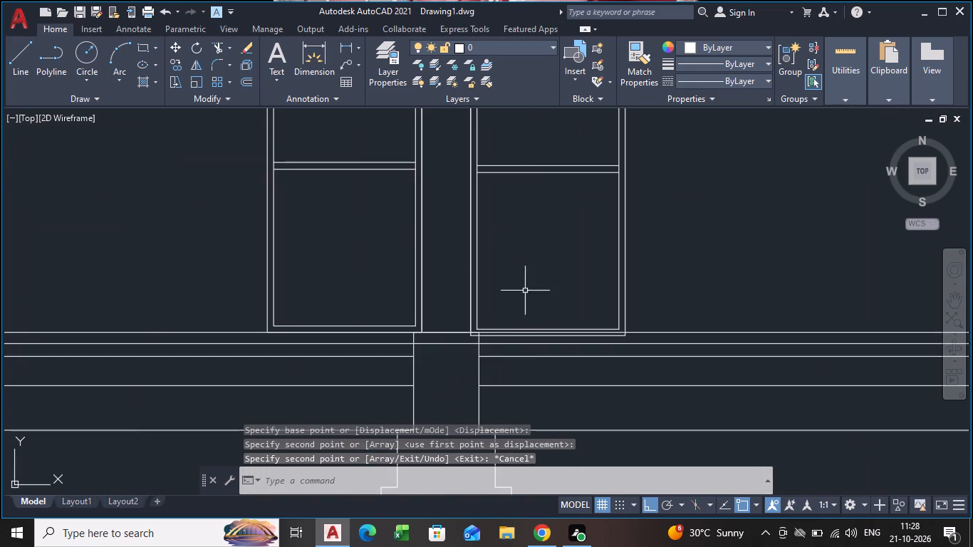
{"action": "left_click_drag", "start_coordinate": [648, 274], "coordinate": [635, 261]}
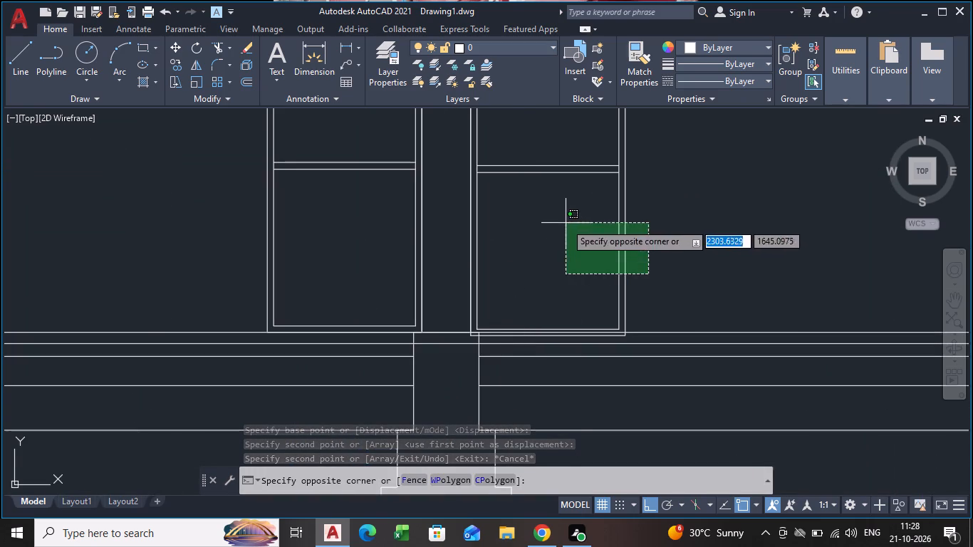
{"action": "left_click", "coordinate": [566, 223]}
{"action": "key", "text": "m"}
{"action": "key", "text": "Return"}
{"action": "scroll", "coordinate": [490, 318], "scroll_direction": "up", "scroll_amount": 1}
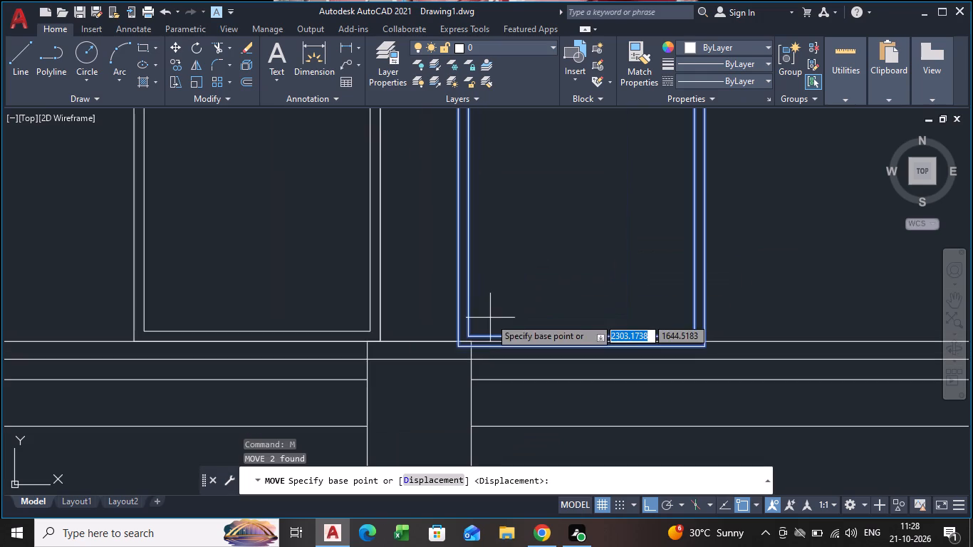
{"action": "left_click", "coordinate": [458, 348]}
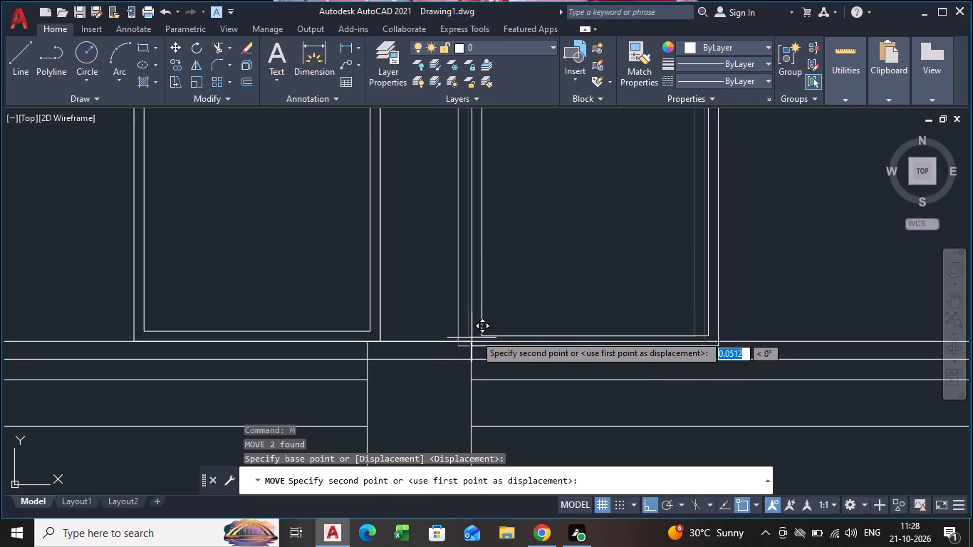
{"action": "scroll", "coordinate": [471, 338], "scroll_direction": "up", "scroll_amount": 3}
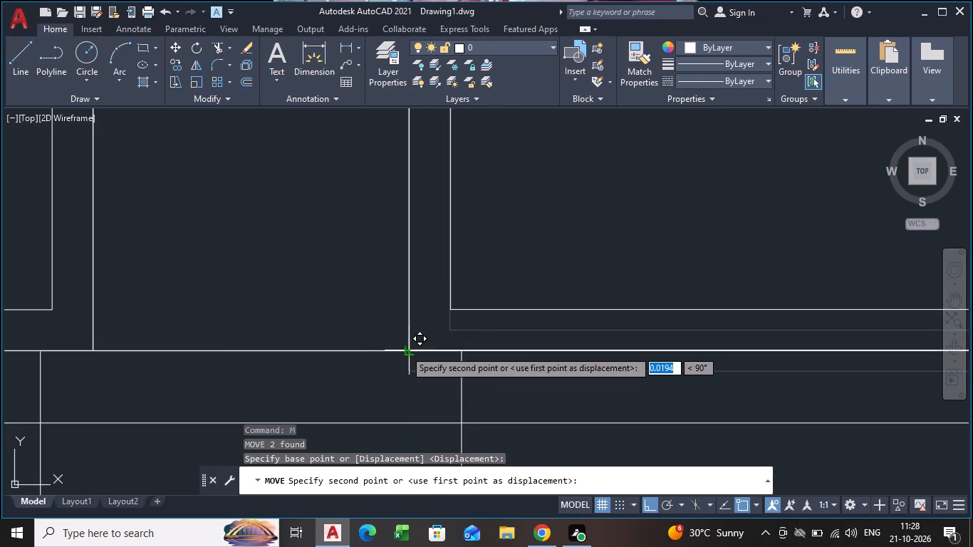
{"action": "left_click", "coordinate": [405, 350]}
{"action": "scroll", "coordinate": [380, 349], "scroll_direction": "down", "scroll_amount": 4}
{"action": "key", "text": "Escape"}
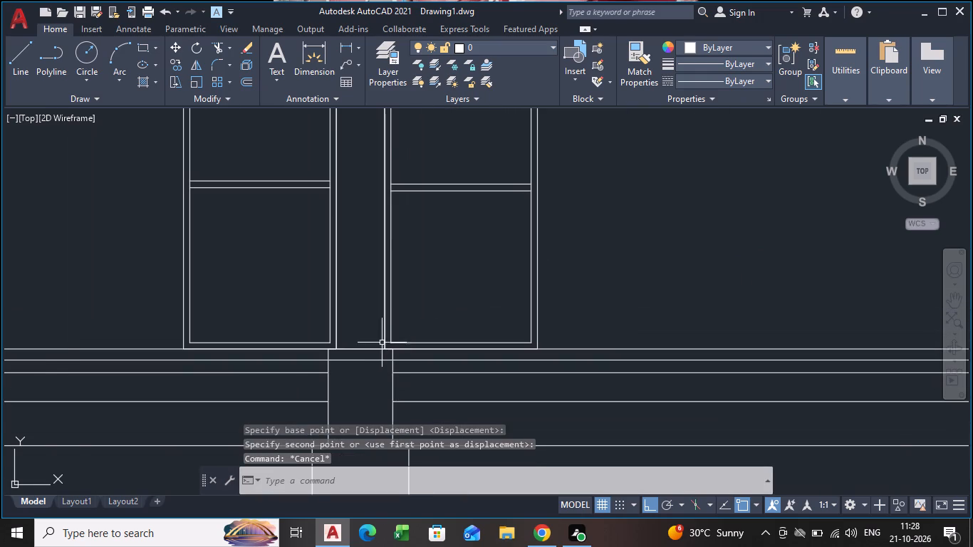
Inspect where the two doors and the wall between them meet the floor line and the footing below.
{"action": "scroll", "coordinate": [383, 342], "scroll_direction": "down", "scroll_amount": 2}
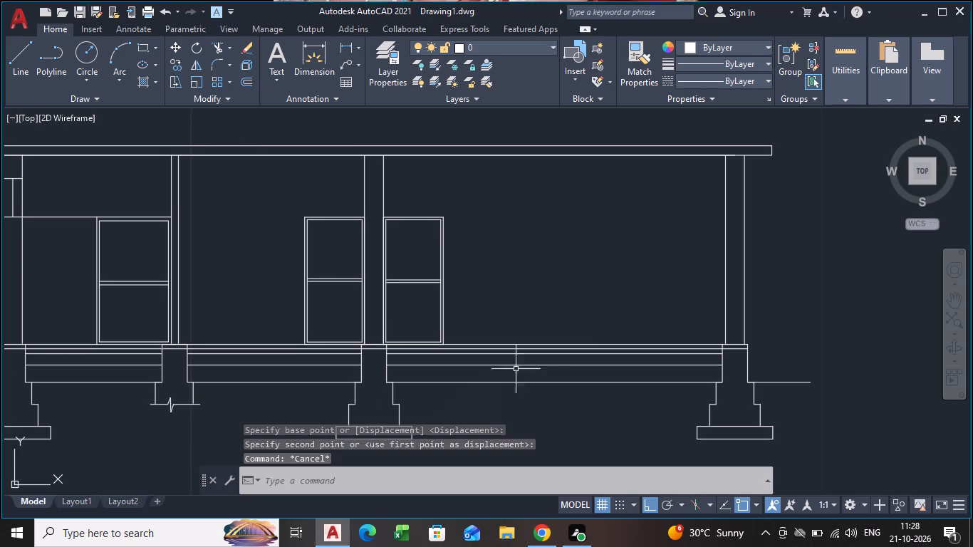
{"action": "scroll", "coordinate": [385, 341], "scroll_direction": "up", "scroll_amount": 4}
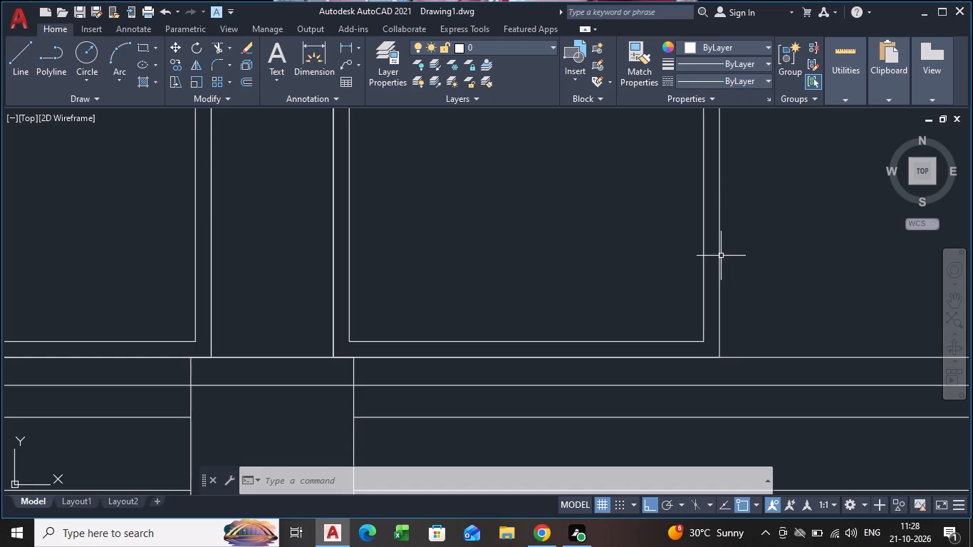
{"action": "scroll", "coordinate": [368, 288], "scroll_direction": "down", "scroll_amount": 1}
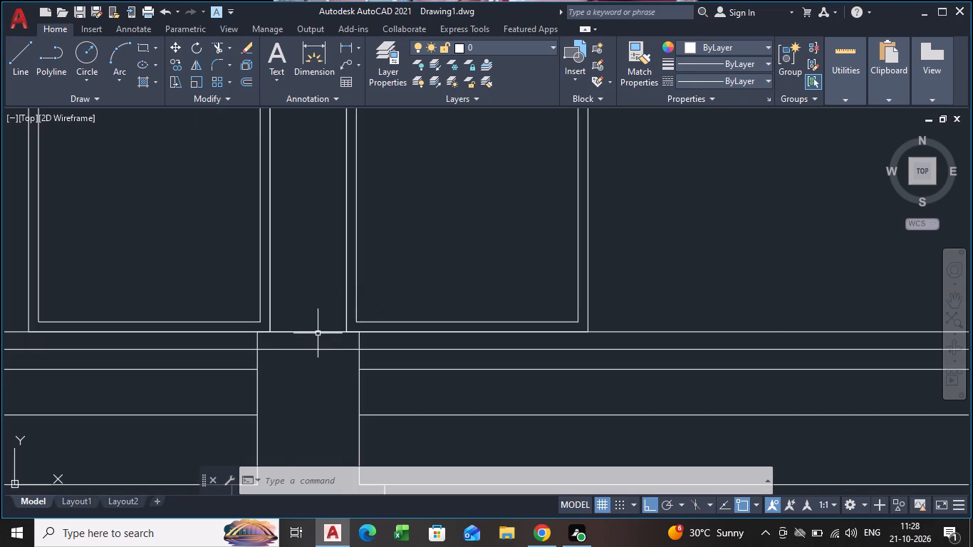
{"action": "left_click", "coordinate": [318, 333]}
{"action": "scroll", "coordinate": [318, 333], "scroll_direction": "down", "scroll_amount": 5}
{"action": "scroll", "coordinate": [310, 344], "scroll_direction": "up", "scroll_amount": 3}
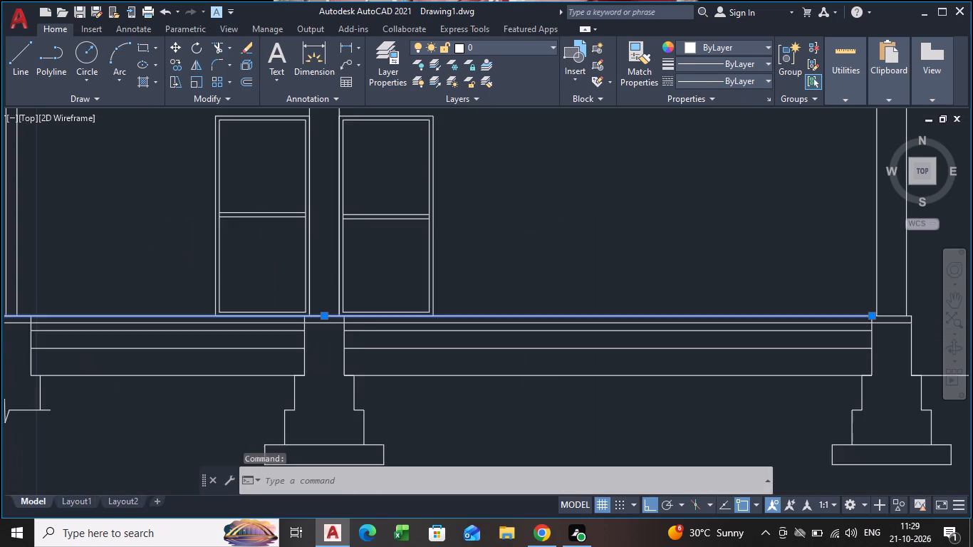
{"action": "key", "text": "Escape"}
{"action": "scroll", "coordinate": [514, 271], "scroll_direction": "down", "scroll_amount": 1}
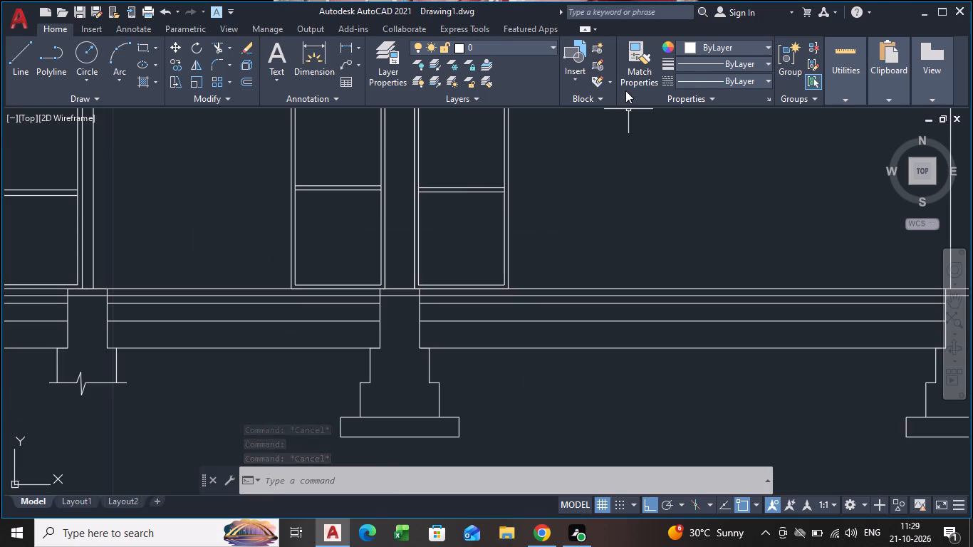
{"action": "scroll", "coordinate": [450, 189], "scroll_direction": "down", "scroll_amount": 2}
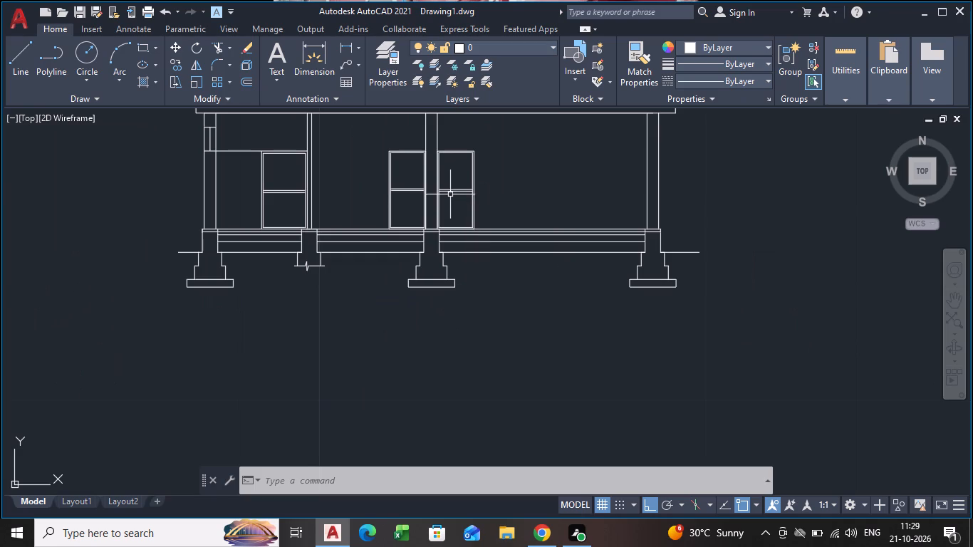
{"action": "scroll", "coordinate": [608, 217], "scroll_direction": "up", "scroll_amount": 1}
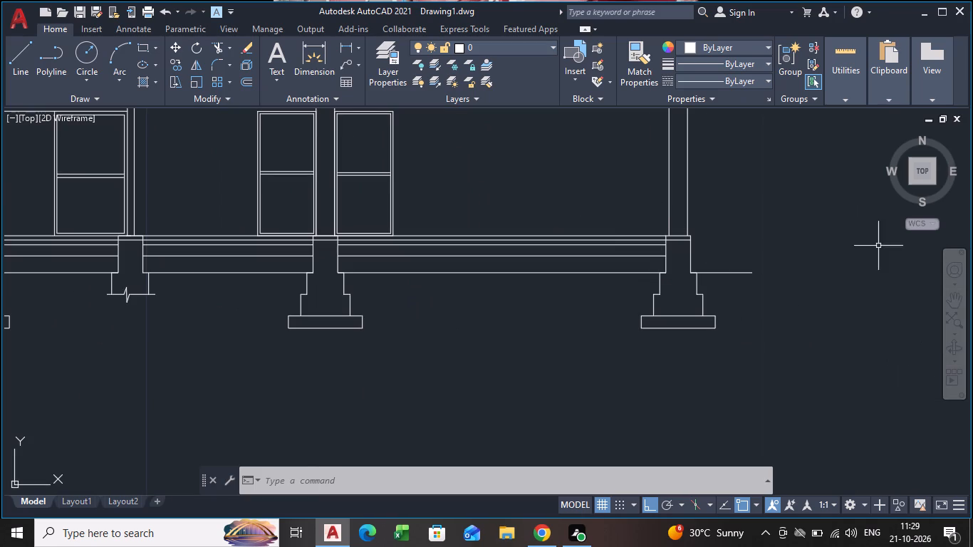
{"action": "scroll", "coordinate": [387, 219], "scroll_direction": "down", "scroll_amount": 1}
{"action": "scroll", "coordinate": [366, 226], "scroll_direction": "up", "scroll_amount": 4}
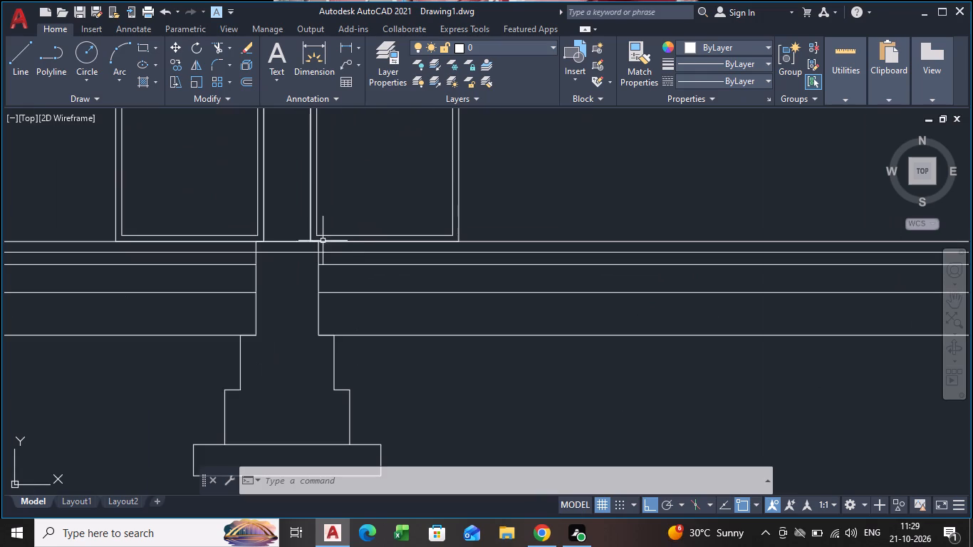
{"action": "scroll", "coordinate": [306, 245], "scroll_direction": "up", "scroll_amount": 2}
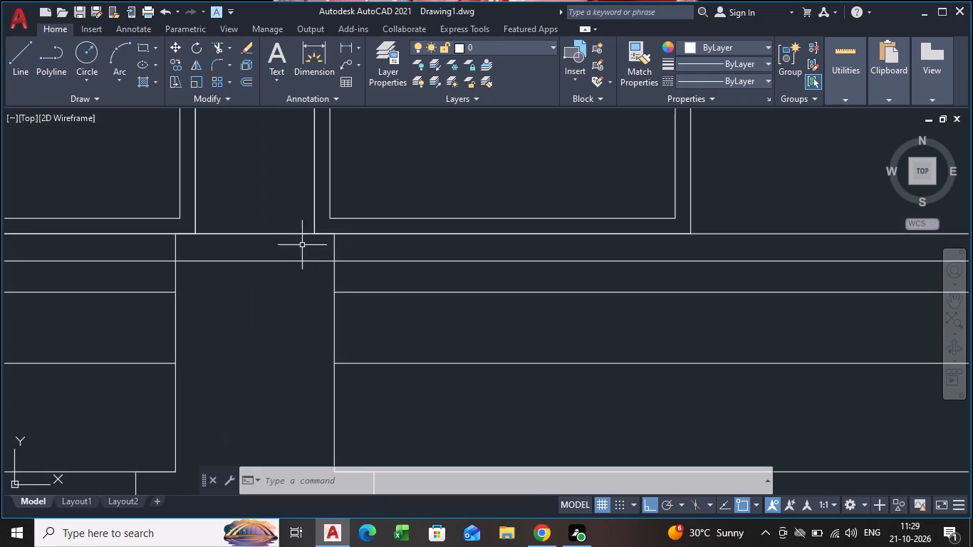
Draw a window rectangle about 3.97 m wide and 1.11 m high beside the last door, its top level with the door head.
{"action": "scroll", "coordinate": [318, 264], "scroll_direction": "down", "scroll_amount": 3}
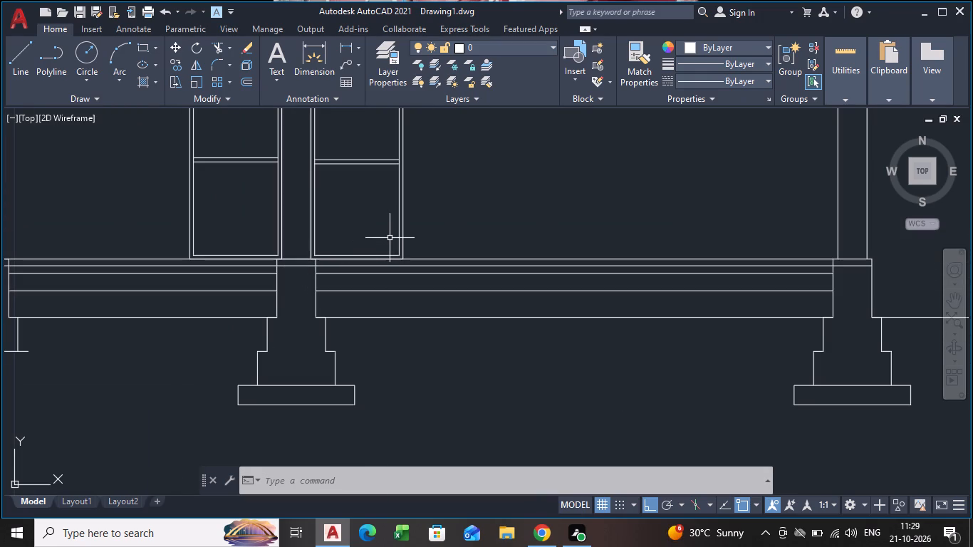
{"action": "scroll", "coordinate": [460, 278], "scroll_direction": "down", "scroll_amount": 2}
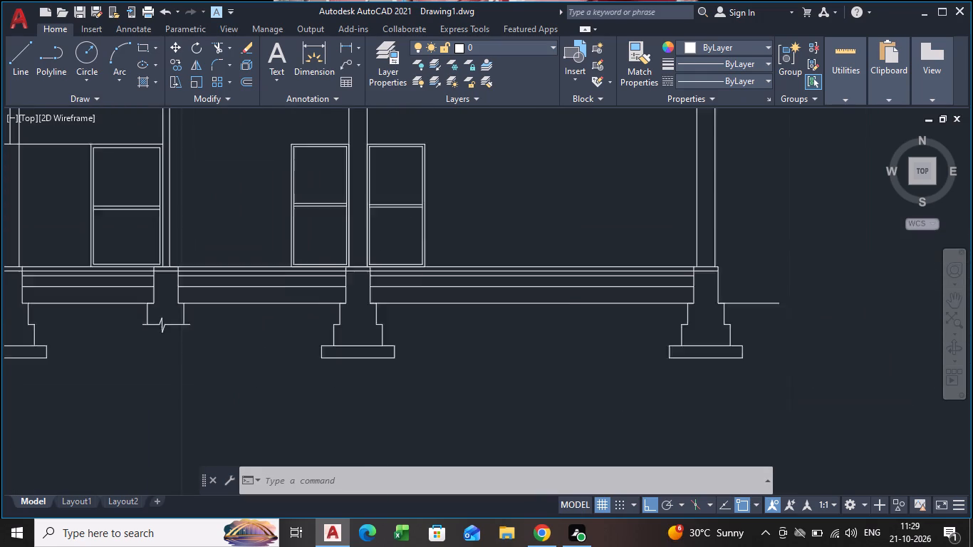
{"action": "scroll", "coordinate": [469, 286], "scroll_direction": "down", "scroll_amount": 1}
{"action": "scroll", "coordinate": [452, 273], "scroll_direction": "up", "scroll_amount": 2}
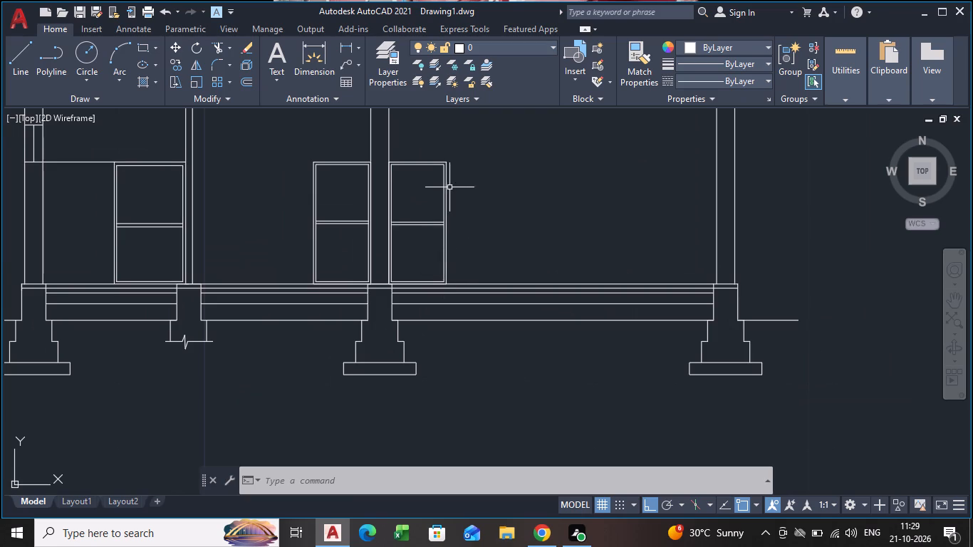
{"action": "middle_click_drag", "start_coordinate": [449, 187], "coordinate": [362, 214]}
{"action": "scroll", "coordinate": [362, 213], "scroll_direction": "up", "scroll_amount": 2}
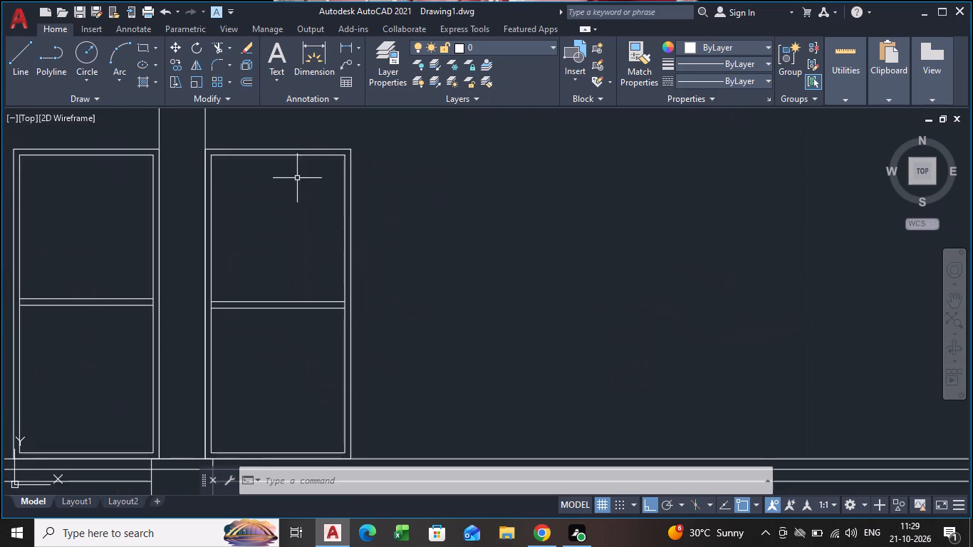
{"action": "left_click", "coordinate": [147, 51]}
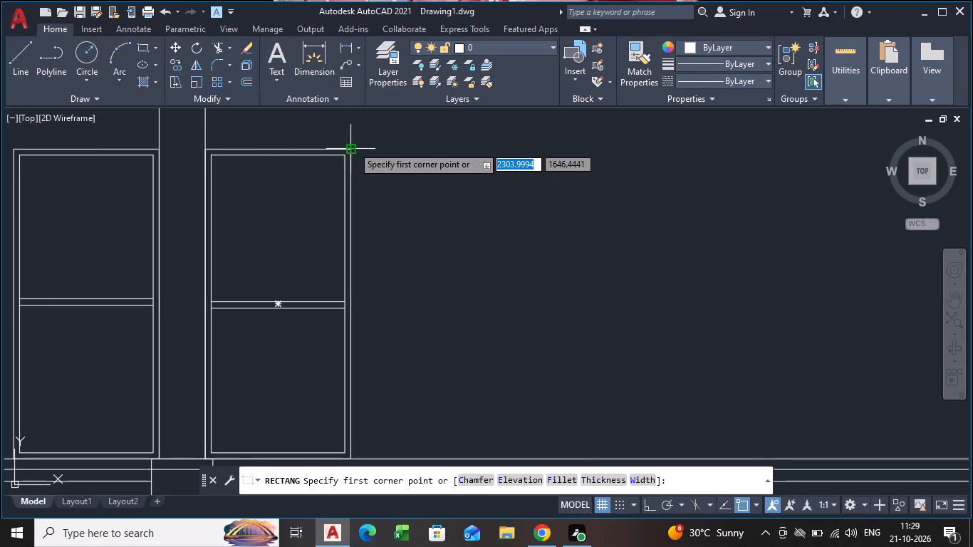
{"action": "scroll", "coordinate": [352, 147], "scroll_direction": "up", "scroll_amount": 4}
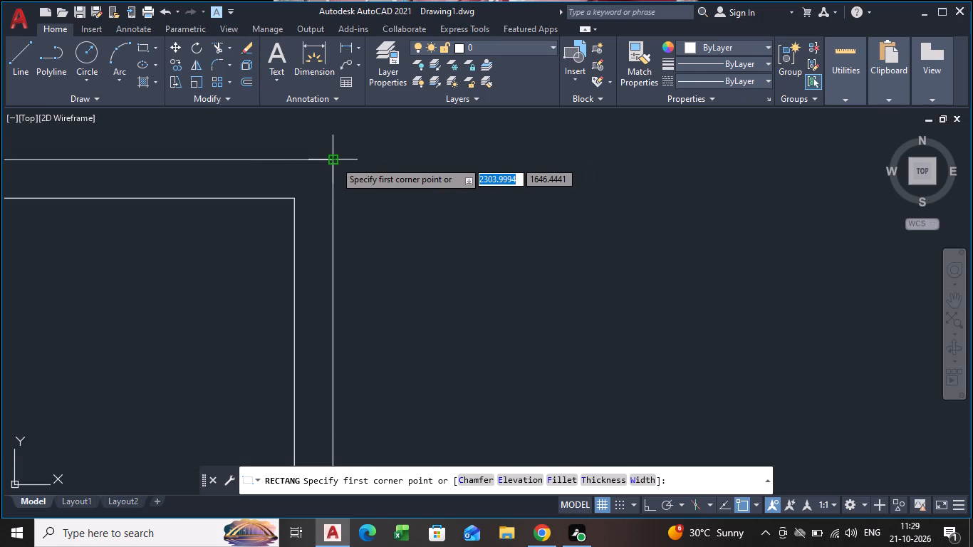
{"action": "left_click", "coordinate": [392, 163]}
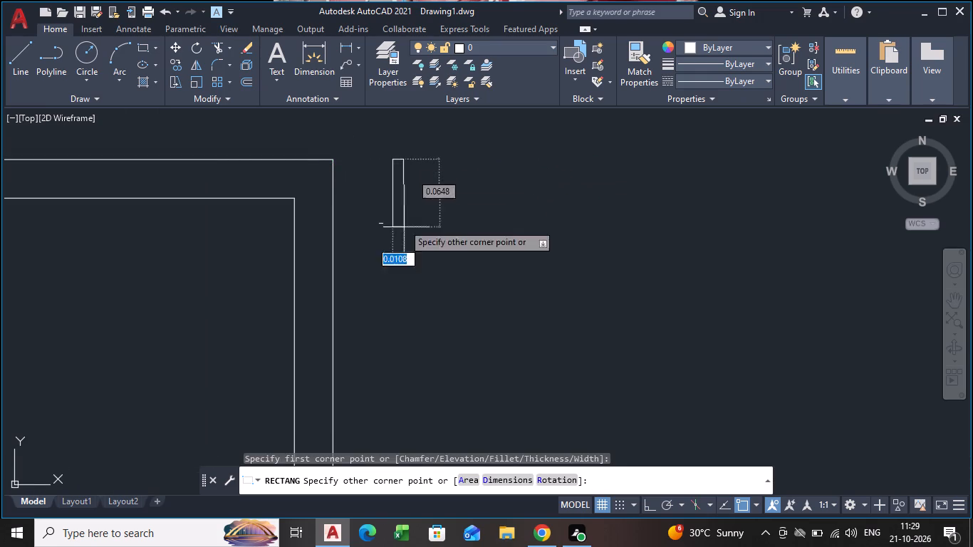
{"action": "scroll", "coordinate": [418, 272], "scroll_direction": "down", "scroll_amount": 4}
{"action": "scroll", "coordinate": [431, 345], "scroll_direction": "down", "scroll_amount": 1}
{"action": "middle_click_drag", "start_coordinate": [431, 345], "coordinate": [363, 241]}
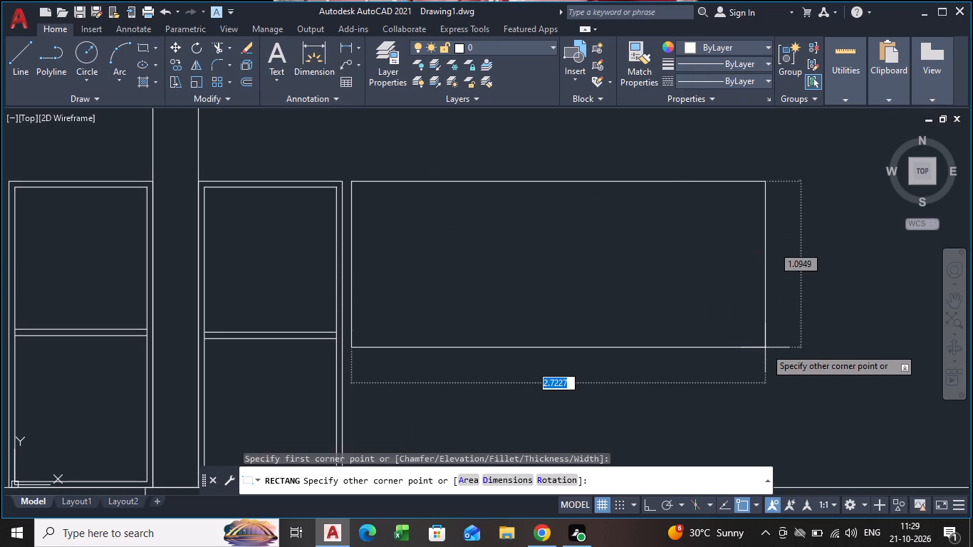
{"action": "middle_click_drag", "start_coordinate": [768, 348], "coordinate": [622, 328]}
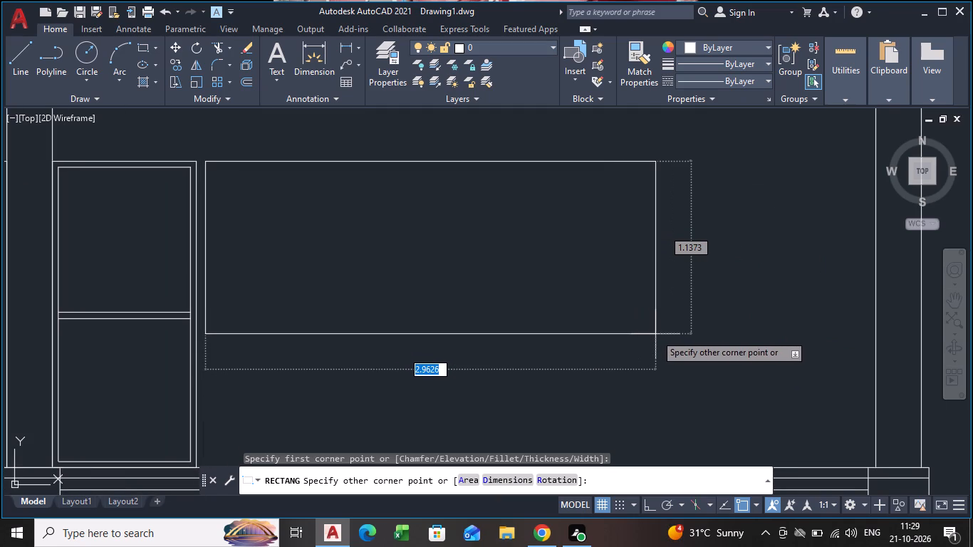
{"action": "scroll", "coordinate": [655, 334], "scroll_direction": "down", "scroll_amount": 2}
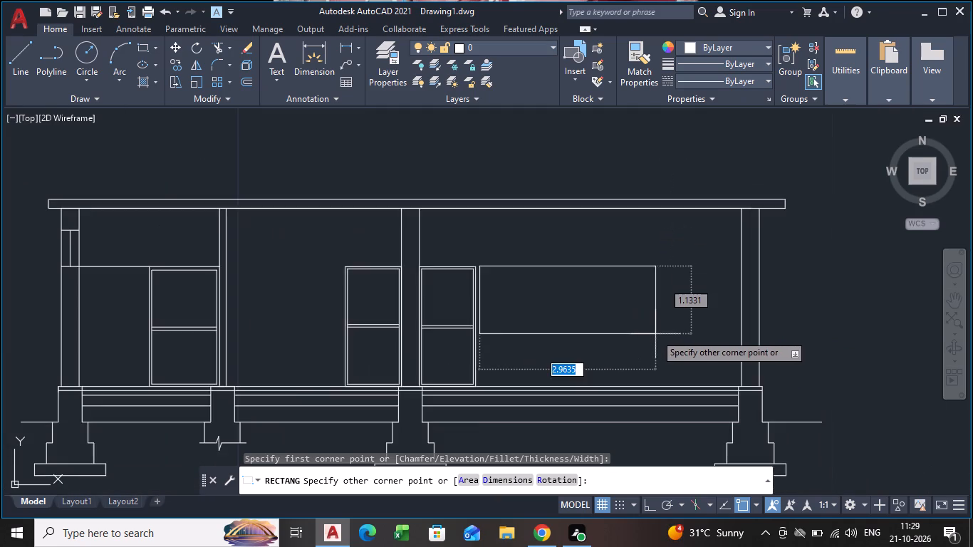
{"action": "scroll", "coordinate": [655, 334], "scroll_direction": "down", "scroll_amount": 3}
{"action": "middle_click_drag", "start_coordinate": [656, 334], "coordinate": [511, 305]}
{"action": "scroll", "coordinate": [511, 303], "scroll_direction": "up", "scroll_amount": 4}
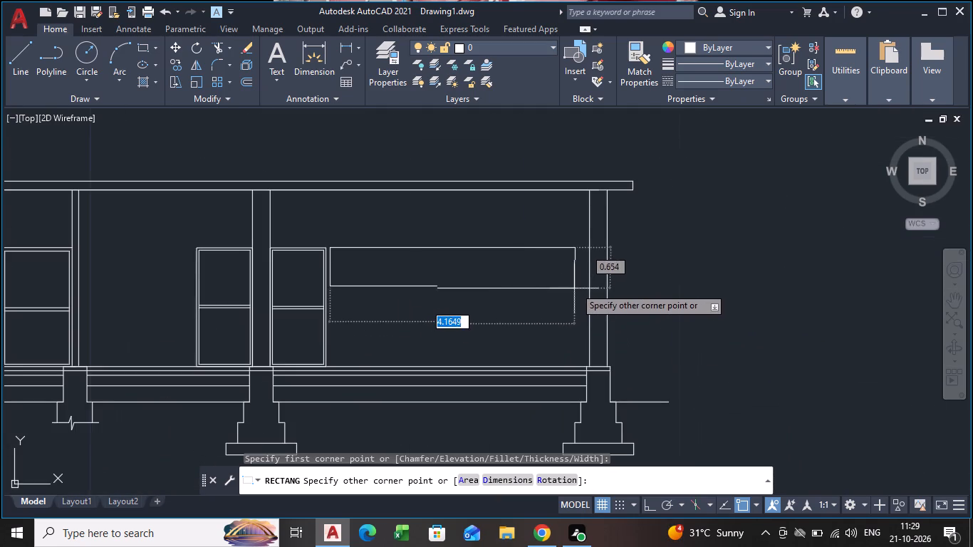
{"action": "scroll", "coordinate": [581, 311], "scroll_direction": "up", "scroll_amount": 1}
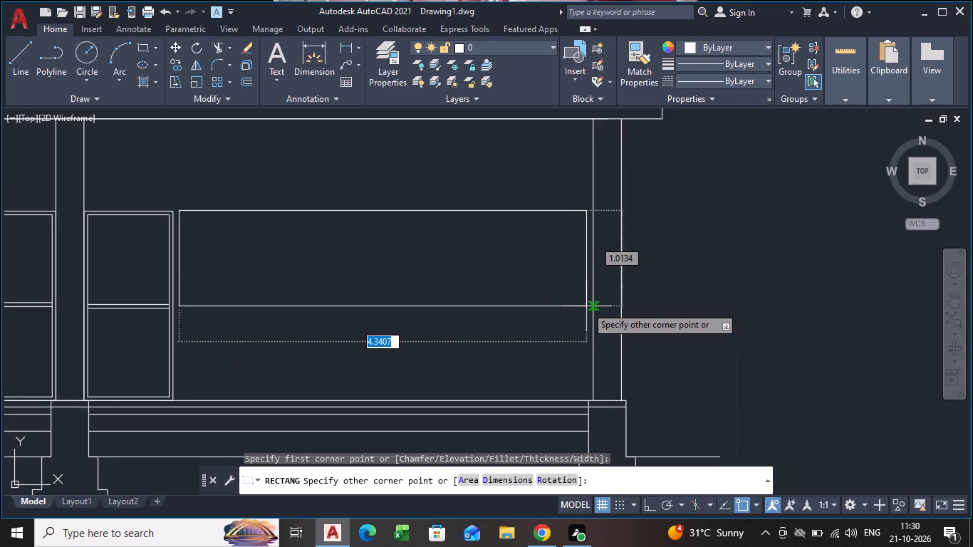
{"action": "scroll", "coordinate": [600, 306], "scroll_direction": "up", "scroll_amount": 1}
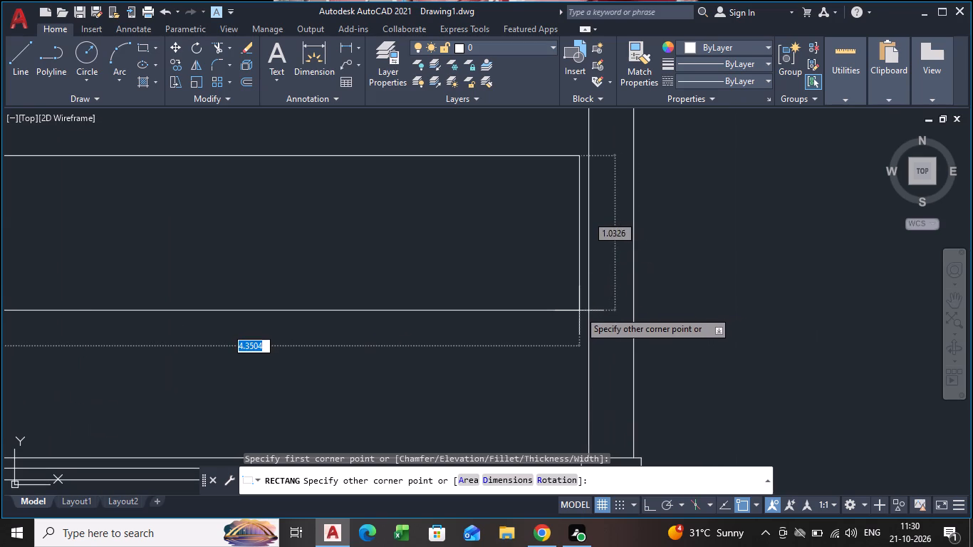
{"action": "scroll", "coordinate": [579, 311], "scroll_direction": "down", "scroll_amount": 1}
{"action": "middle_click_drag", "start_coordinate": [579, 311], "coordinate": [813, 340]}
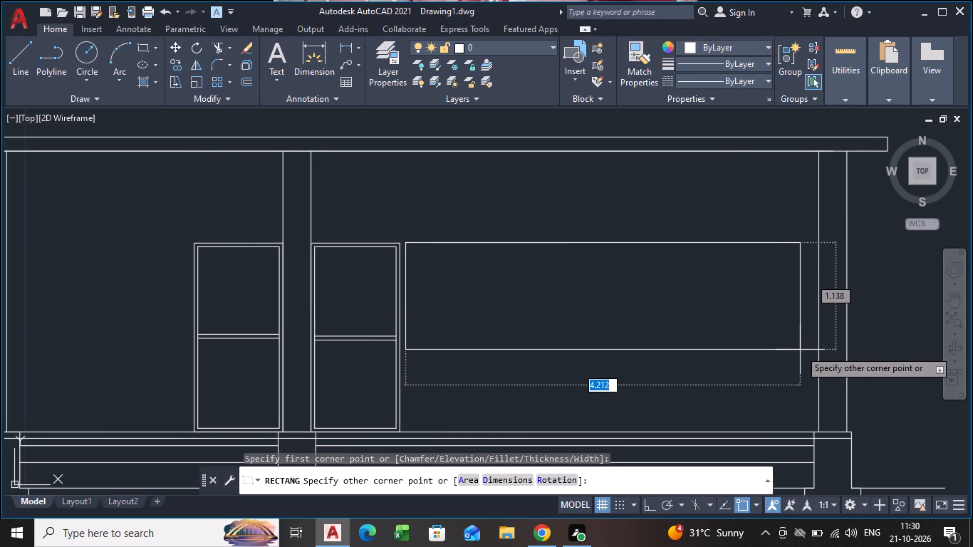
{"action": "middle_click_drag", "start_coordinate": [800, 352], "coordinate": [786, 353]}
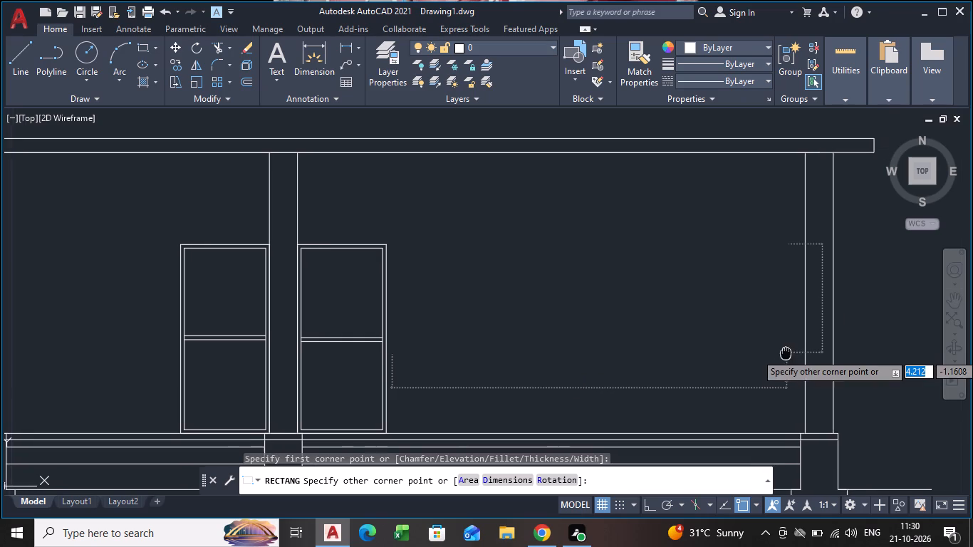
{"action": "middle_click_drag", "start_coordinate": [786, 353], "coordinate": [613, 331]}
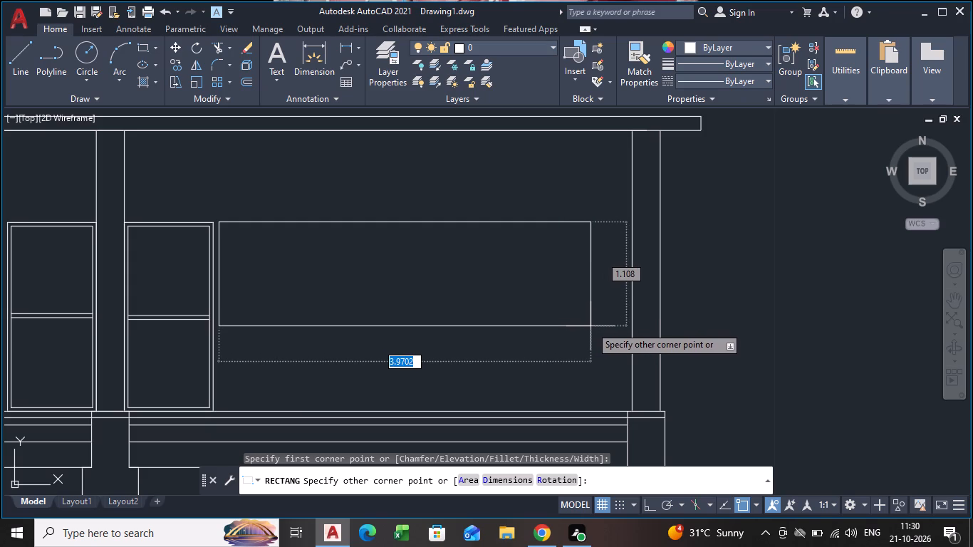
{"action": "left_click", "coordinate": [590, 326]}
Stretch the window rectangle's door-side edge slightly inward to widen the gap between the window and the door.
{"action": "left_click", "coordinate": [218, 293]}
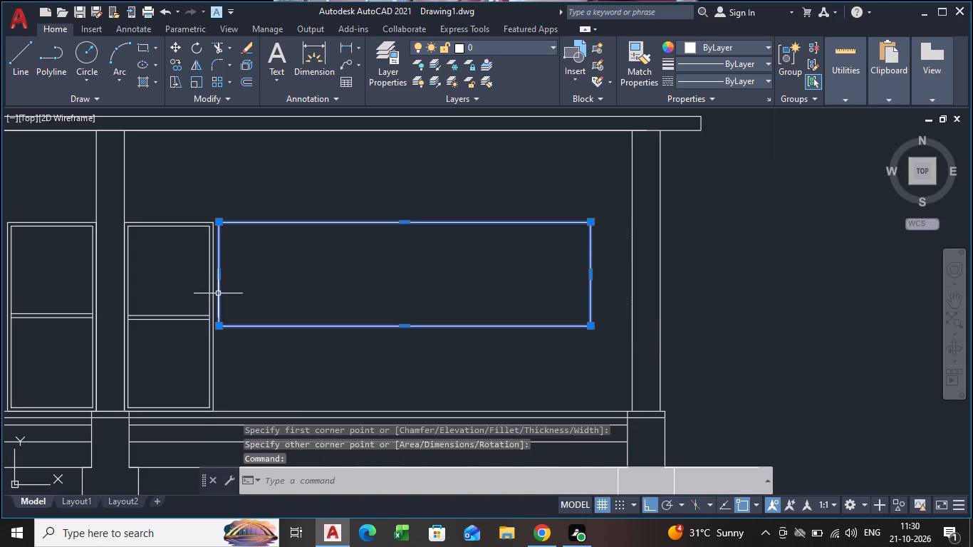
{"action": "scroll", "coordinate": [228, 286], "scroll_direction": "up", "scroll_amount": 2}
{"action": "left_click", "coordinate": [203, 256]}
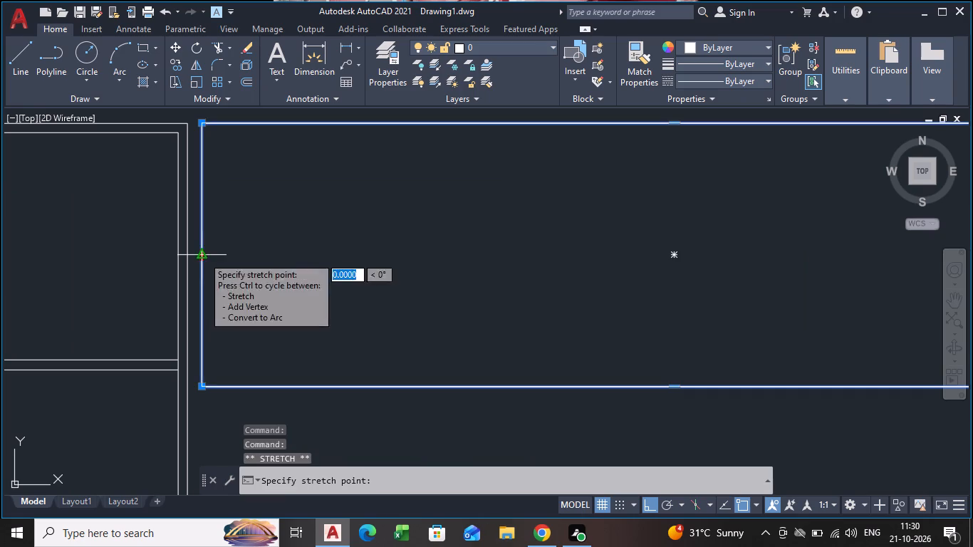
{"action": "left_click", "coordinate": [240, 255]}
{"action": "scroll", "coordinate": [240, 255], "scroll_direction": "down", "scroll_amount": 2}
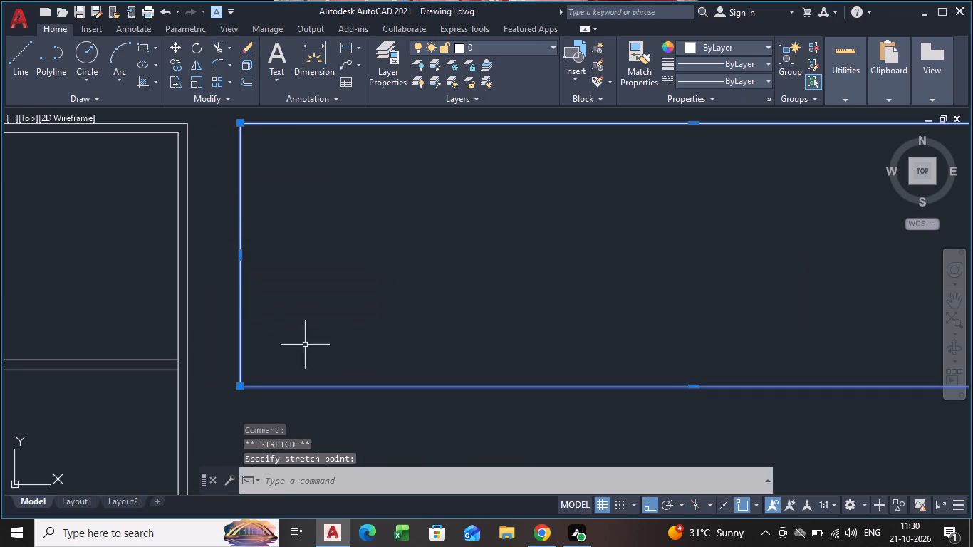
{"action": "key", "text": "Escape"}
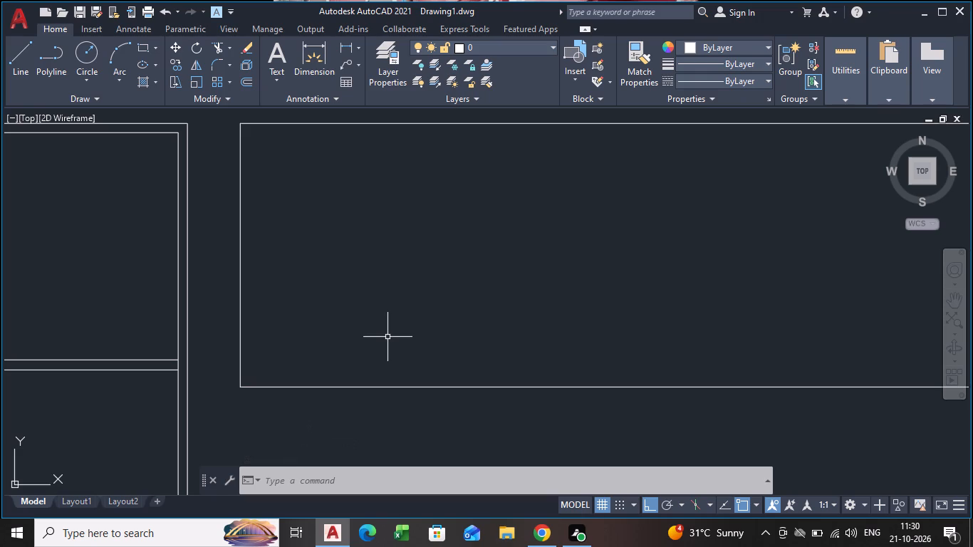
Offset the window rectangle inward by about 0.08 m to form its inner frame.
{"action": "scroll", "coordinate": [372, 360], "scroll_direction": "down", "scroll_amount": 3}
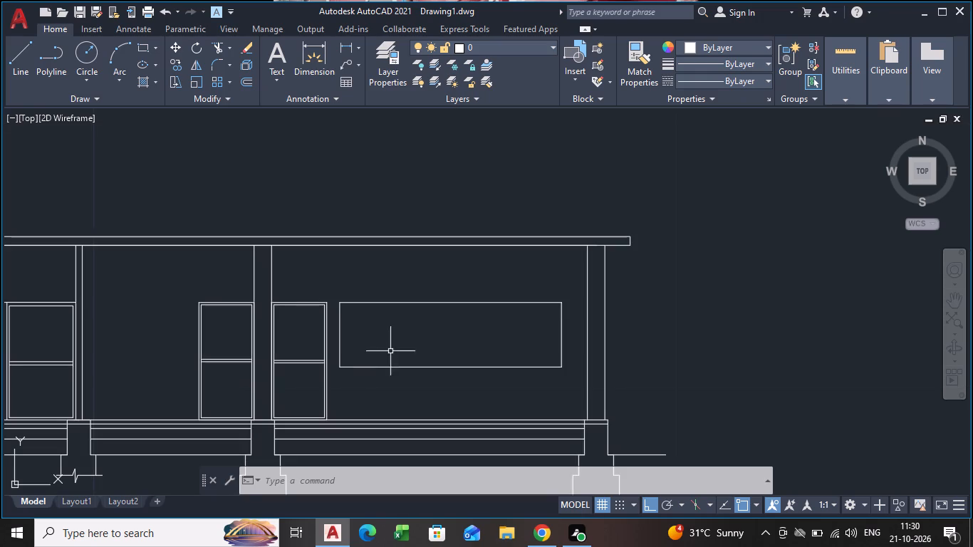
{"action": "middle_click_drag", "start_coordinate": [378, 380], "coordinate": [326, 355]}
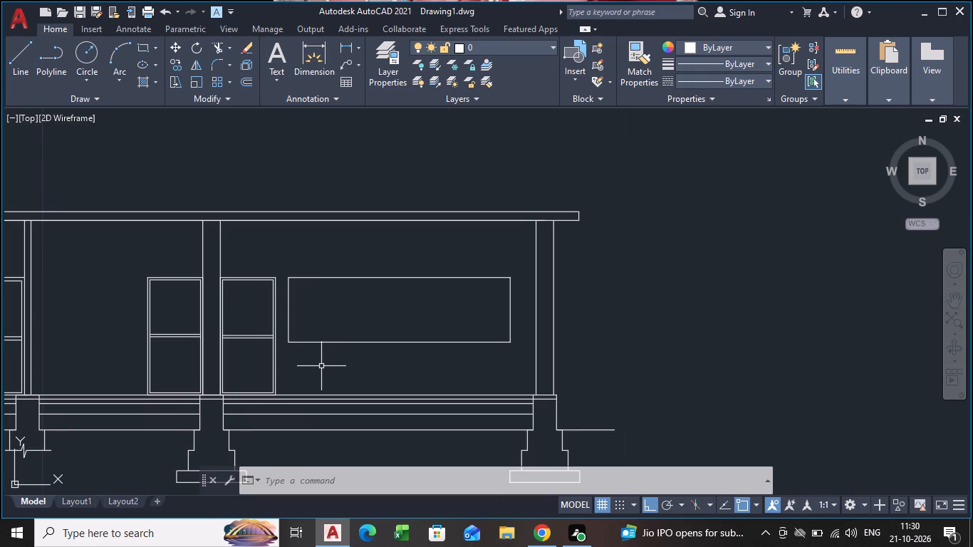
{"action": "scroll", "coordinate": [316, 334], "scroll_direction": "up", "scroll_amount": 1}
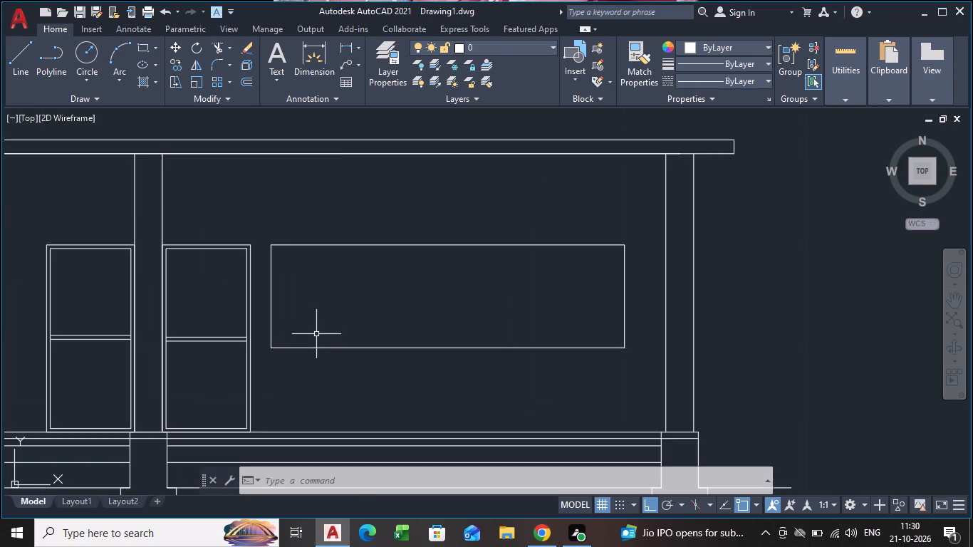
{"action": "left_click", "coordinate": [271, 305]}
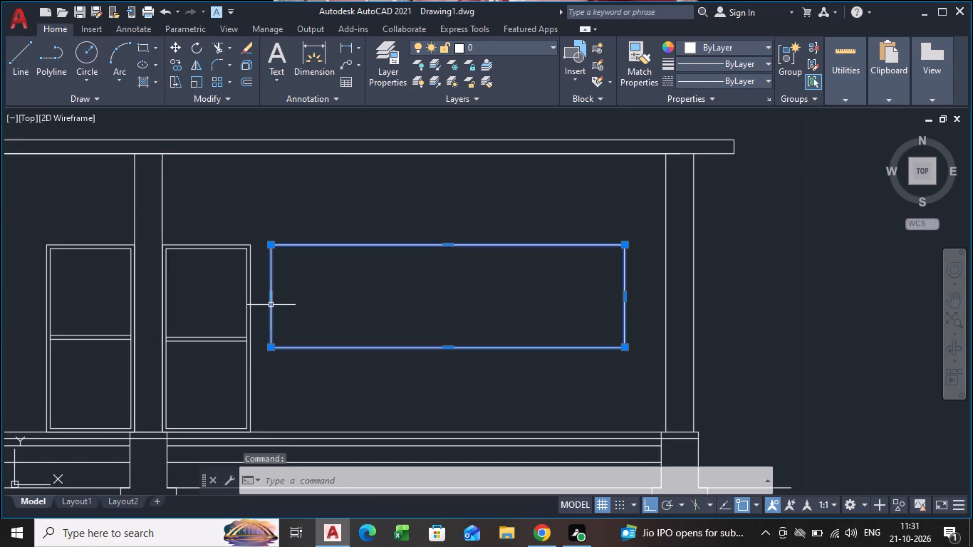
{"action": "type", "text": "OFF"}
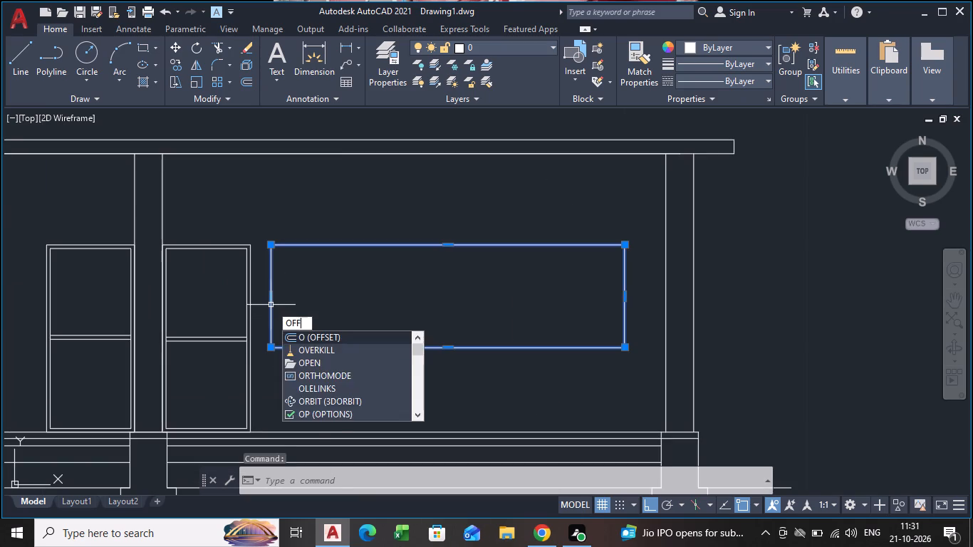
{"action": "key", "text": "Return"}
{"action": "left_click", "coordinate": [270, 304]}
{"action": "scroll", "coordinate": [285, 302], "scroll_direction": "up", "scroll_amount": 3}
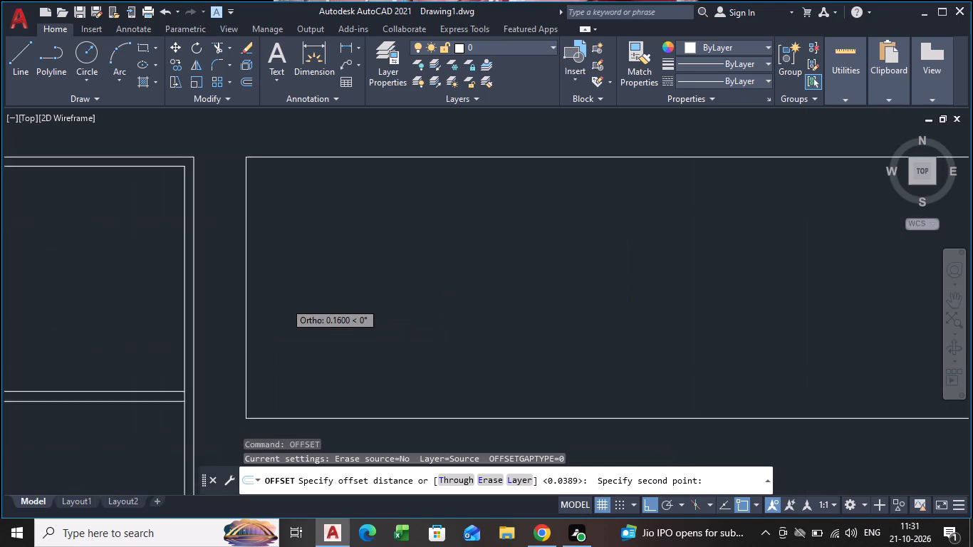
{"action": "left_click", "coordinate": [250, 301]}
{"action": "scroll", "coordinate": [251, 301], "scroll_direction": "down", "scroll_amount": 4}
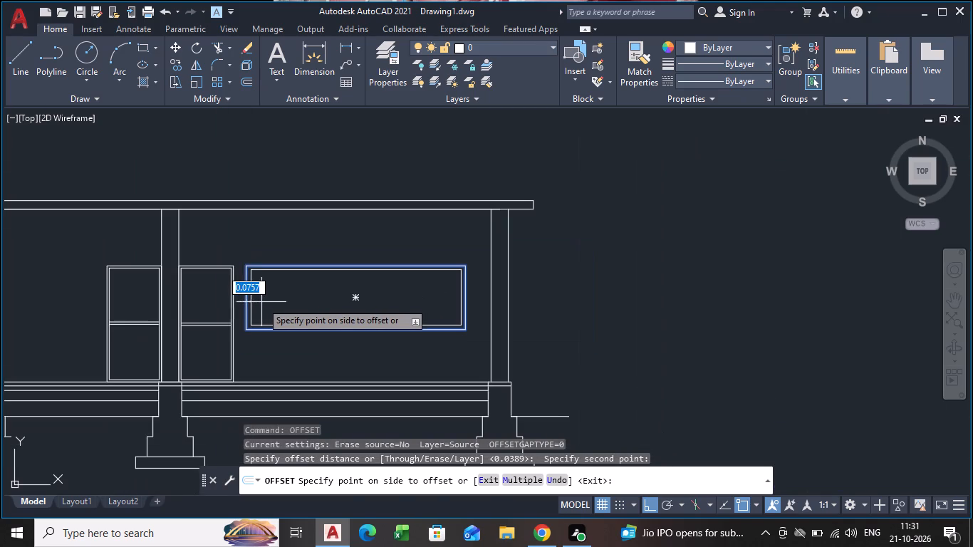
{"action": "left_click", "coordinate": [261, 302]}
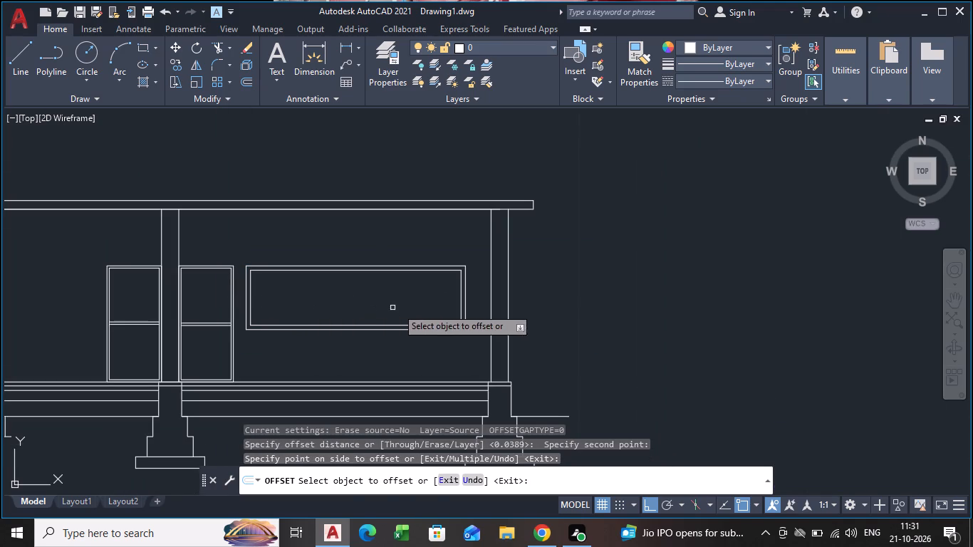
{"action": "key", "text": "Escape"}
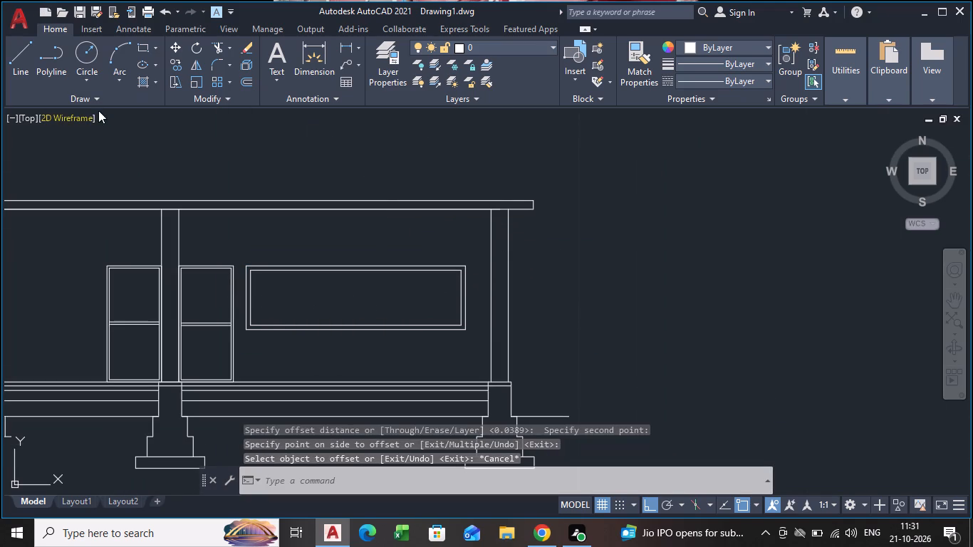
Draw a vertical line through the centre of the window, between the midpoints of the inner frame's bottom and top edges.
{"action": "scroll", "coordinate": [318, 313], "scroll_direction": "up", "scroll_amount": 2}
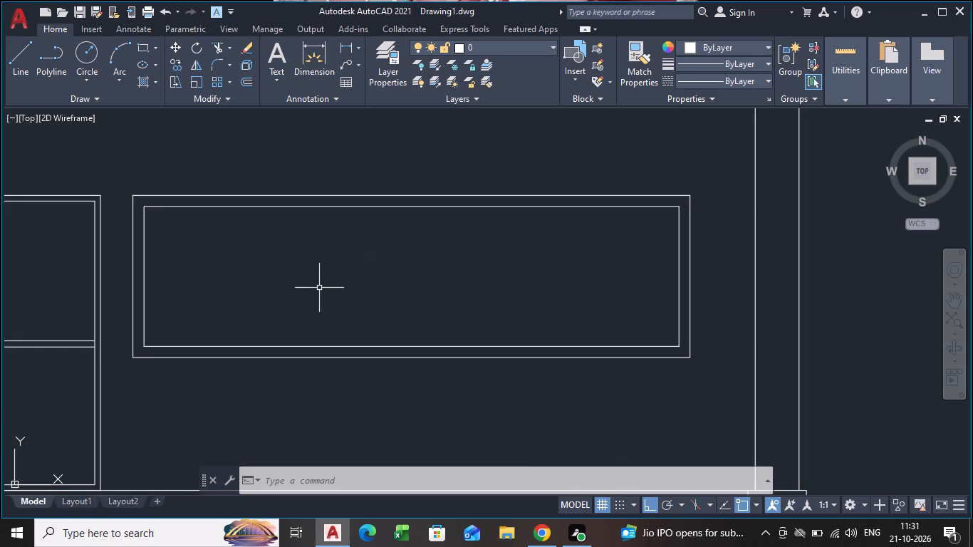
{"action": "key", "text": "l"}
{"action": "key", "text": "Return"}
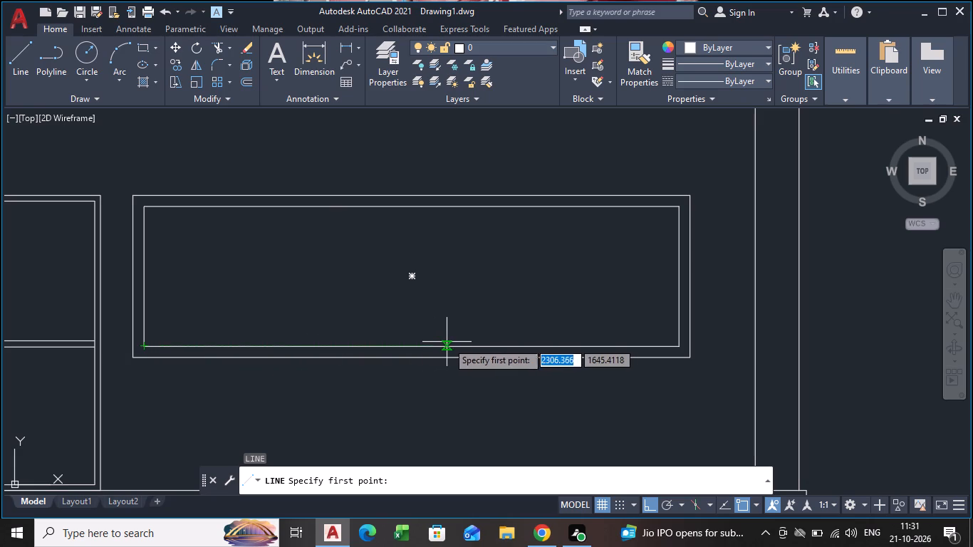
{"action": "left_click", "coordinate": [411, 345]}
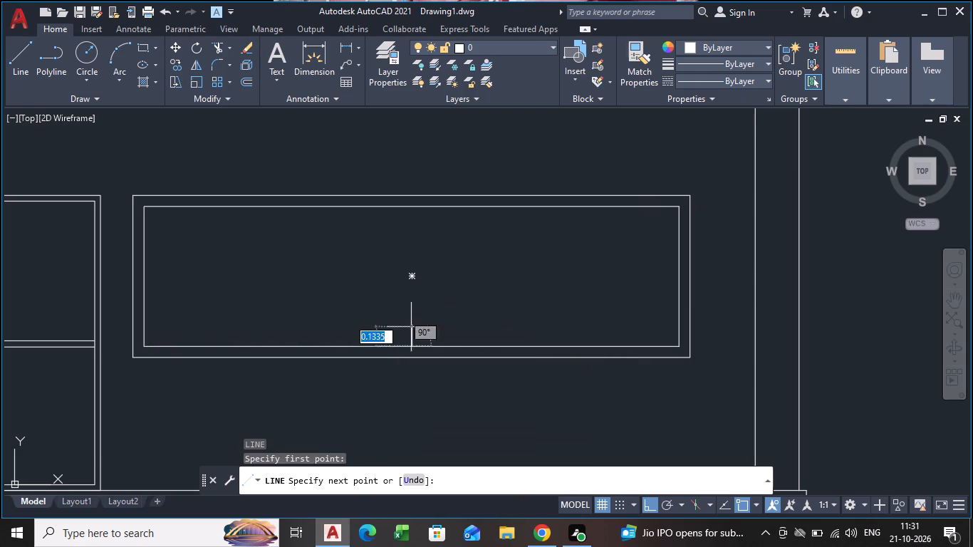
{"action": "left_click", "coordinate": [415, 203]}
{"action": "key", "text": "Escape"}
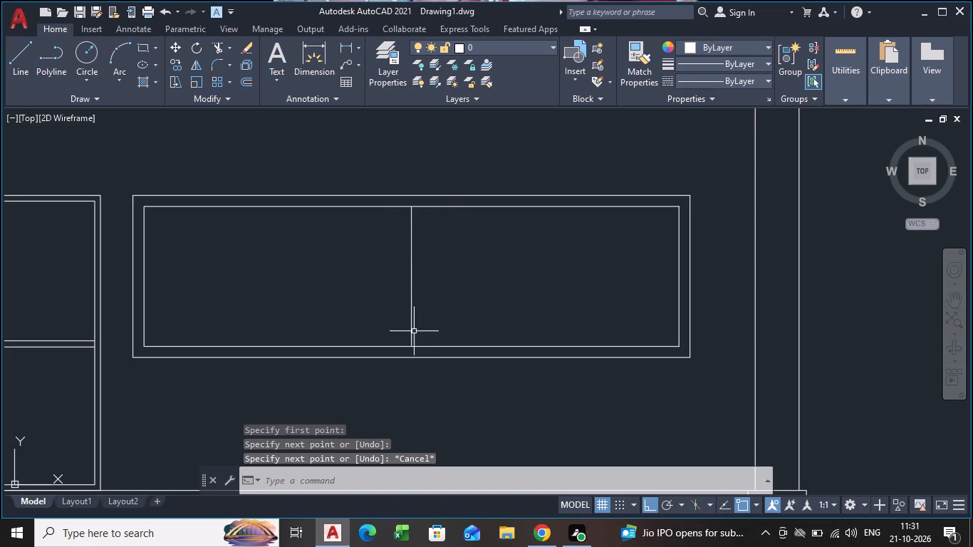
Draw a second vertical mullion line from the inner frame's bottom to its top, slightly beyond the centre line on the side away from the doors.
{"action": "scroll", "coordinate": [415, 331], "scroll_direction": "up", "scroll_amount": 2}
{"action": "key", "text": "l"}
{"action": "key", "text": "Return"}
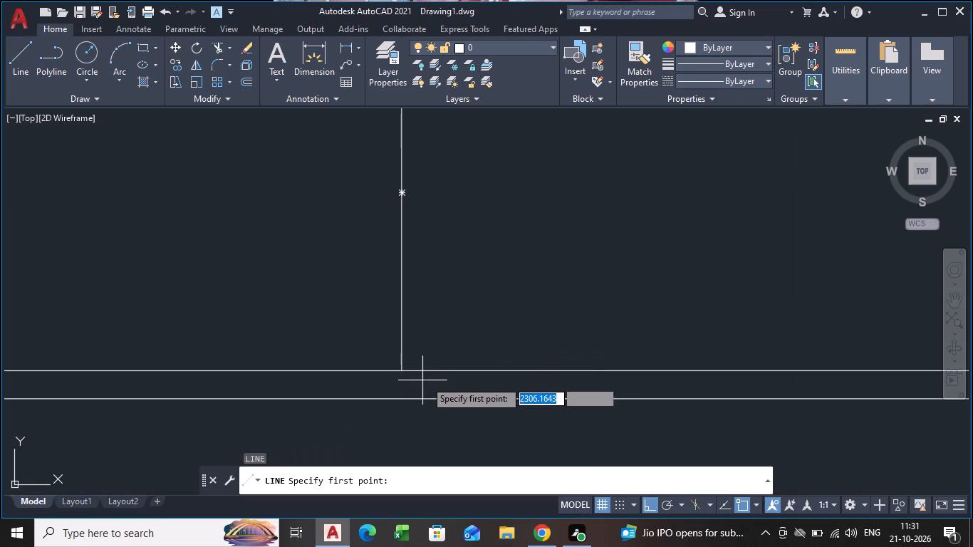
{"action": "left_click", "coordinate": [429, 372]}
{"action": "scroll", "coordinate": [439, 231], "scroll_direction": "down", "scroll_amount": 2}
{"action": "middle_click_drag", "start_coordinate": [439, 231], "coordinate": [432, 307]}
{"action": "left_click", "coordinate": [432, 221]}
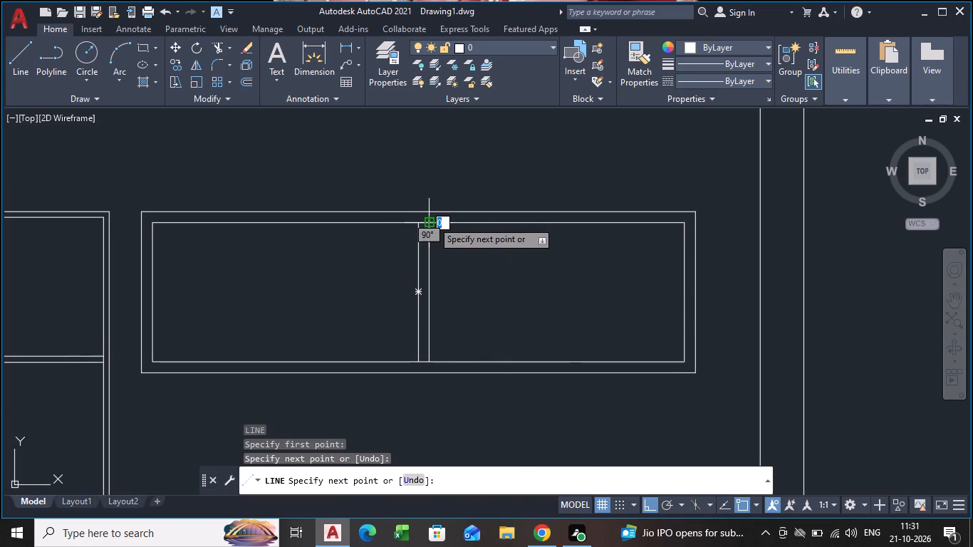
Draw a vertical line about 0.96 m long across the inner frame in the window half nearest the doors.
{"action": "key", "text": "Escape"}
{"action": "key", "text": "l"}
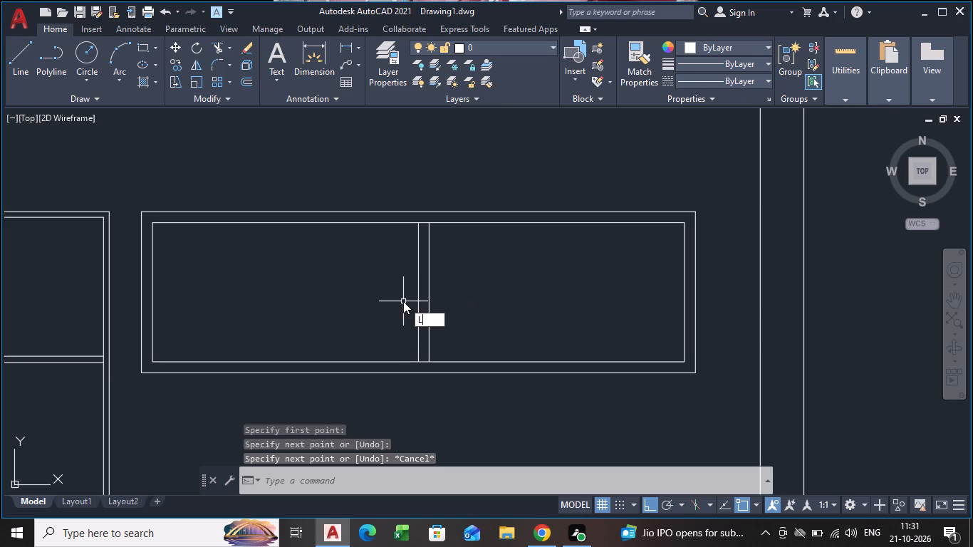
{"action": "key", "text": "Return"}
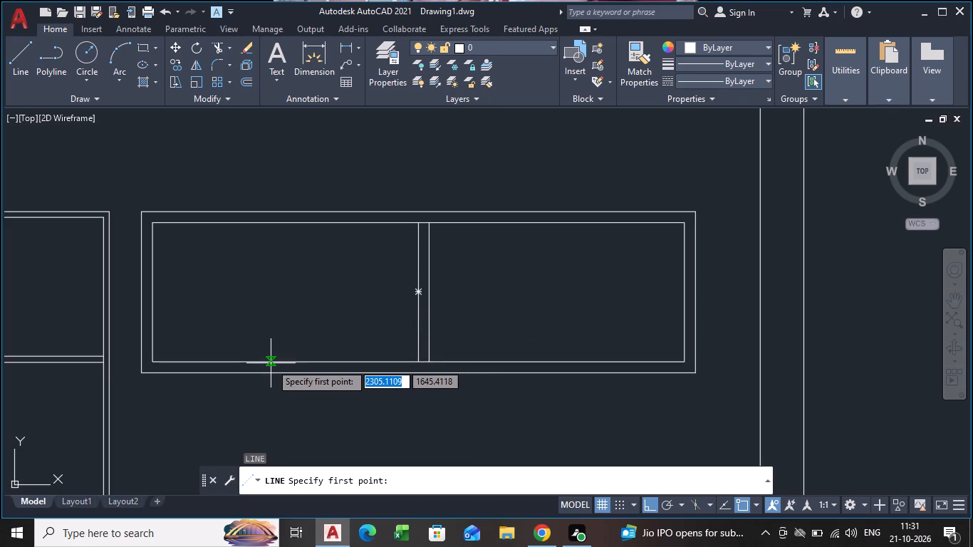
{"action": "left_click", "coordinate": [271, 363]}
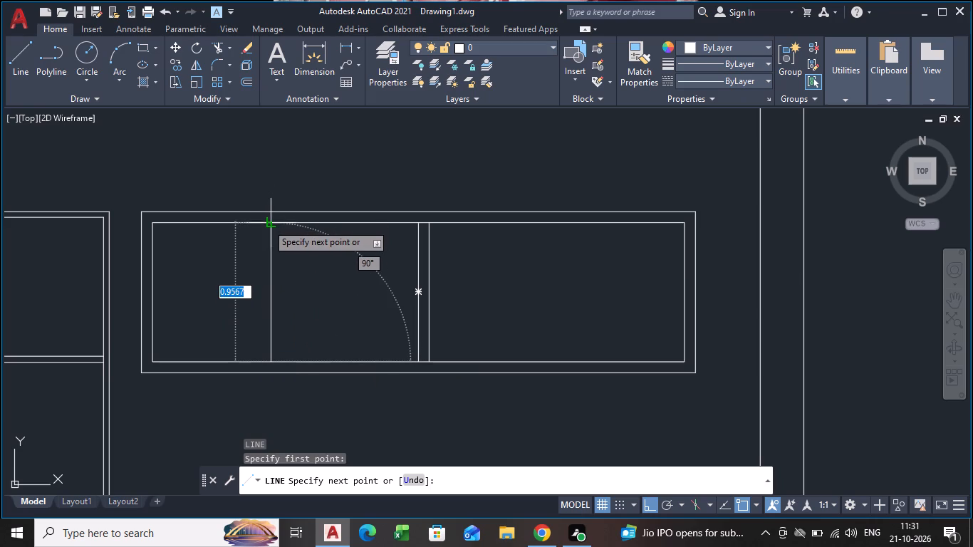
{"action": "left_click", "coordinate": [267, 224]}
{"action": "key", "text": "Escape"}
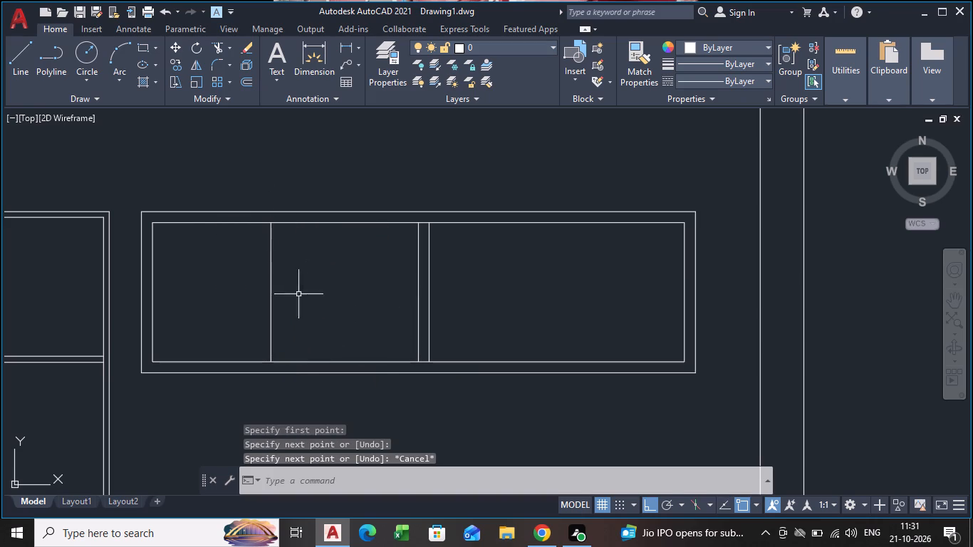
Copy the new vertical line about 0.07 m towards the window's centre to form a double-line mullion.
{"action": "left_click", "coordinate": [271, 329]}
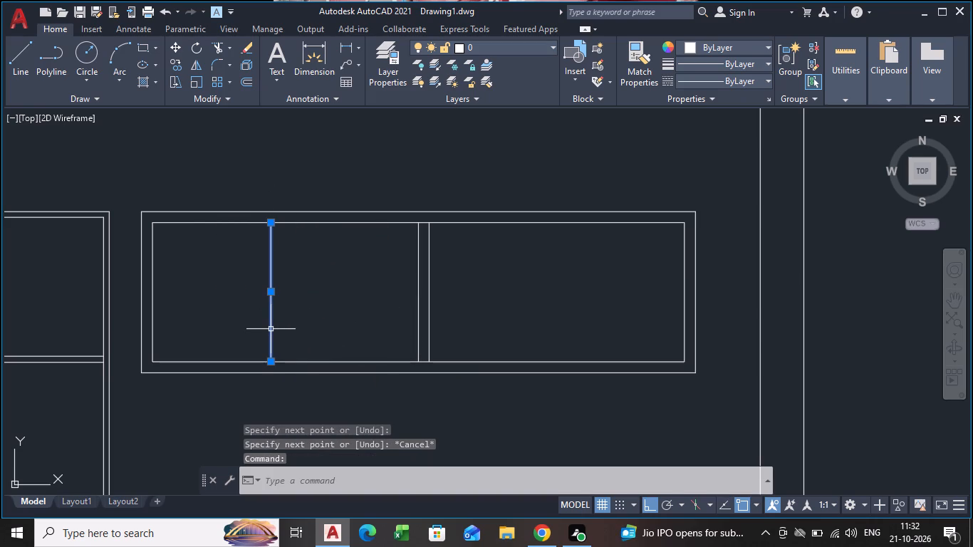
{"action": "type", "text": "CO"}
{"action": "key", "text": "Return"}
{"action": "scroll", "coordinate": [274, 348], "scroll_direction": "up", "scroll_amount": 2}
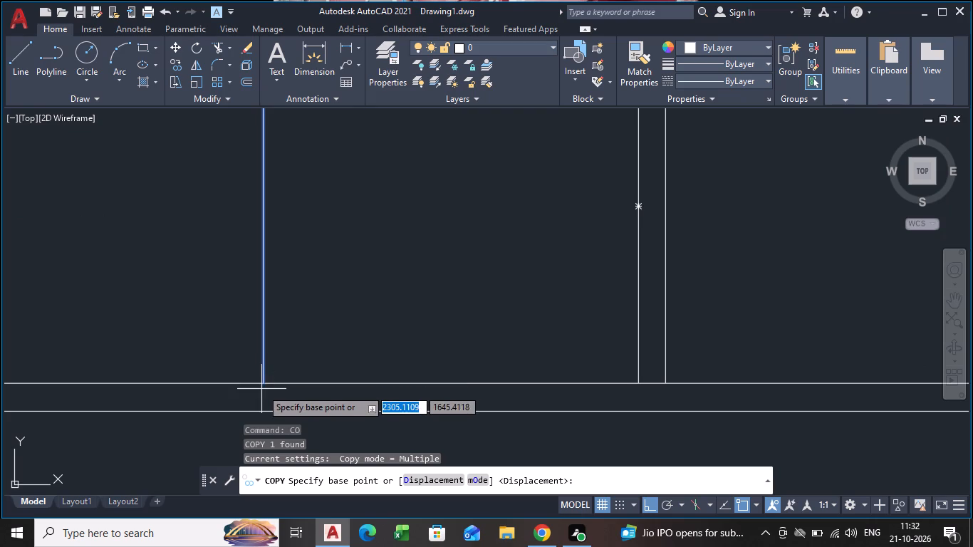
{"action": "left_click", "coordinate": [263, 380]}
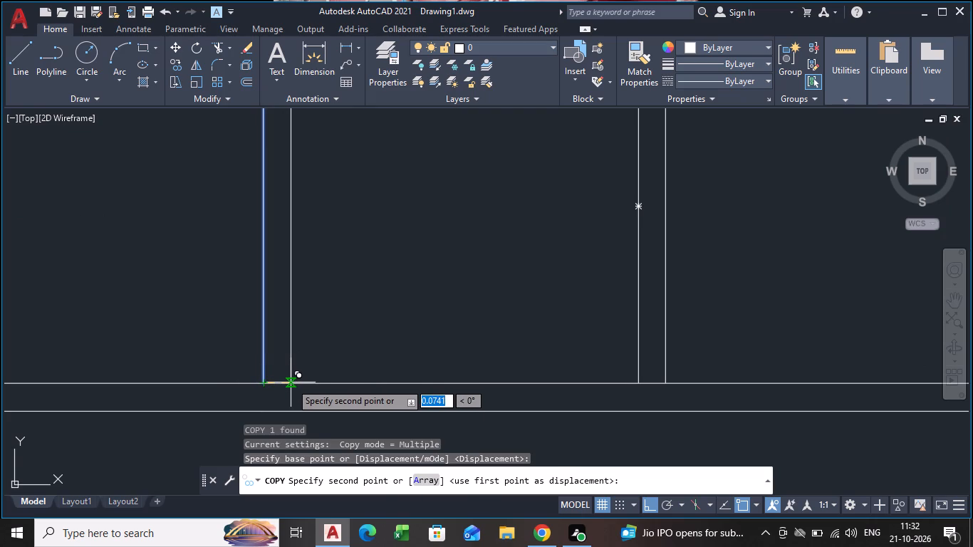
{"action": "left_click", "coordinate": [291, 382]}
{"action": "key", "text": "Escape"}
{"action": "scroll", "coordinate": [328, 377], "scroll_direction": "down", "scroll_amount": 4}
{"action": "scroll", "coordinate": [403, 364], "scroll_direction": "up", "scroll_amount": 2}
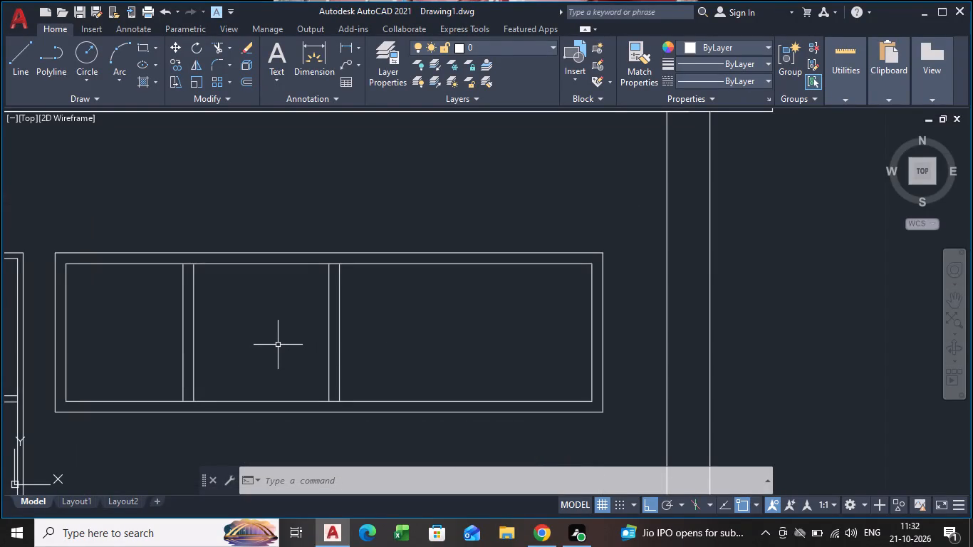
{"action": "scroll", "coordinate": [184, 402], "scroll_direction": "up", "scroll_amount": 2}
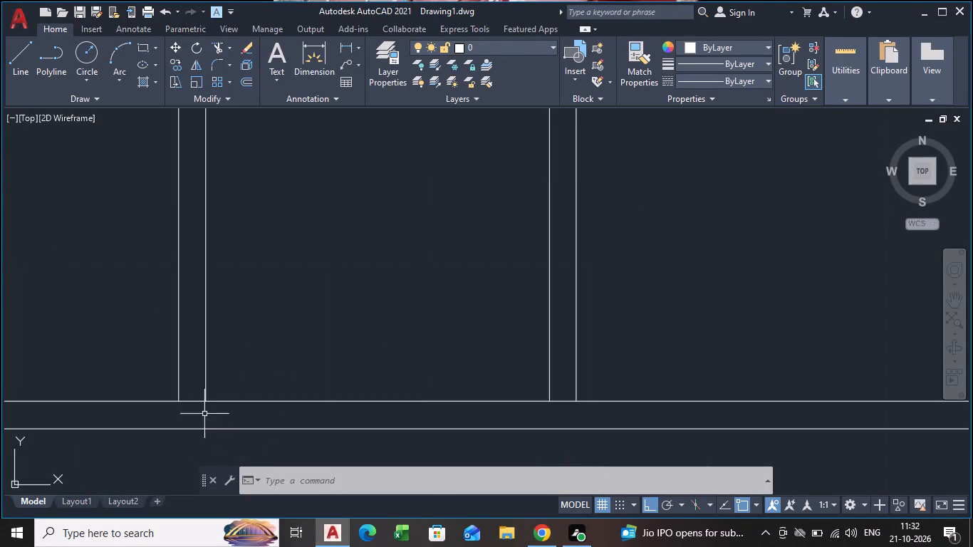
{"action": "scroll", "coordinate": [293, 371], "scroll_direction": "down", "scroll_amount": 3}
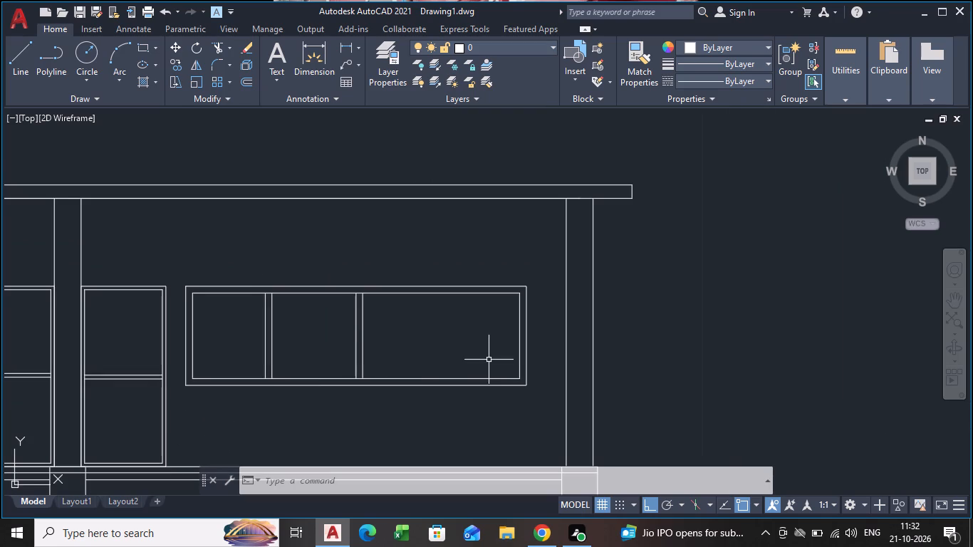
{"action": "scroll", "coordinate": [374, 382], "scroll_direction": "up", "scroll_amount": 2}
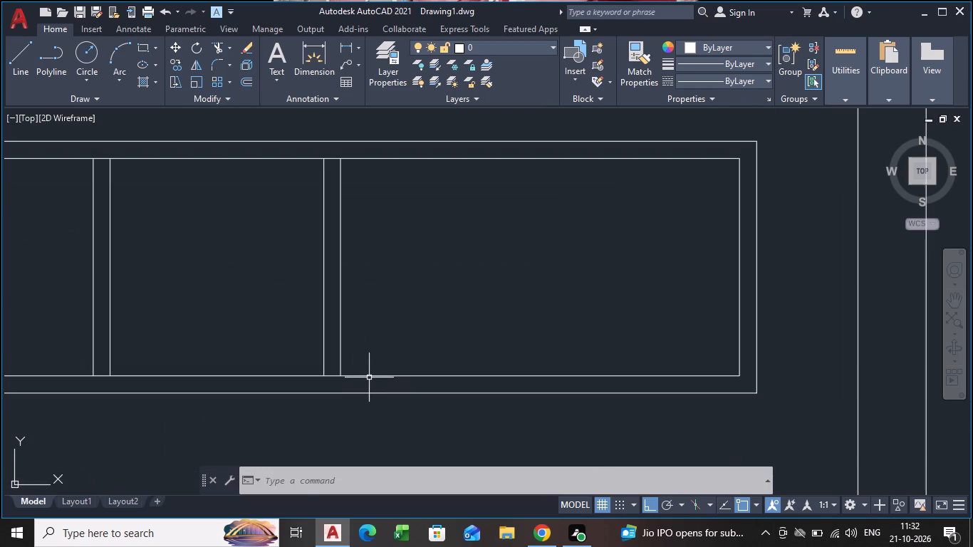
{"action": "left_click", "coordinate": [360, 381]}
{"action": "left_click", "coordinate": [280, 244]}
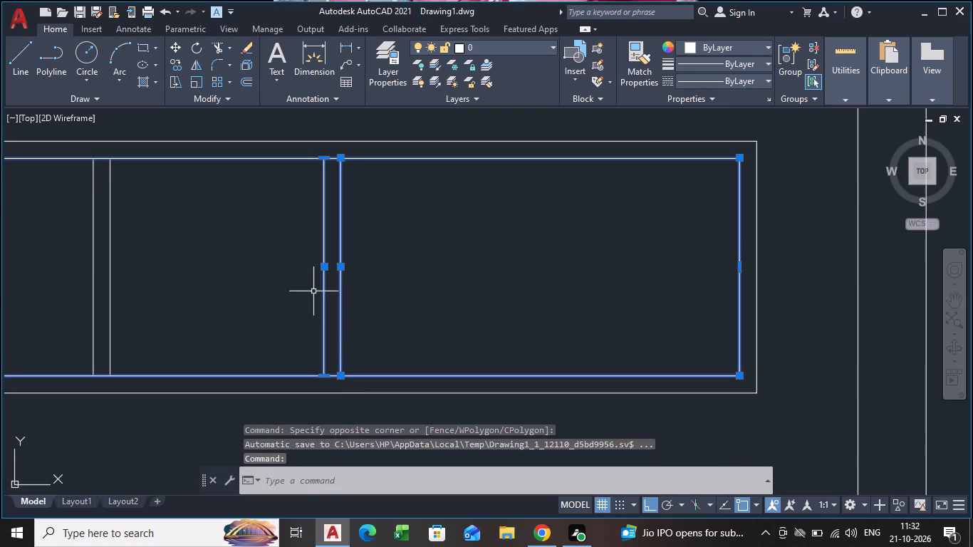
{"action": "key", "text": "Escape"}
Copy the centre mullion's two lines along the inner frame's bottom edge to roughly midway across the window half away from the doors.
{"action": "left_click", "coordinate": [361, 259]}
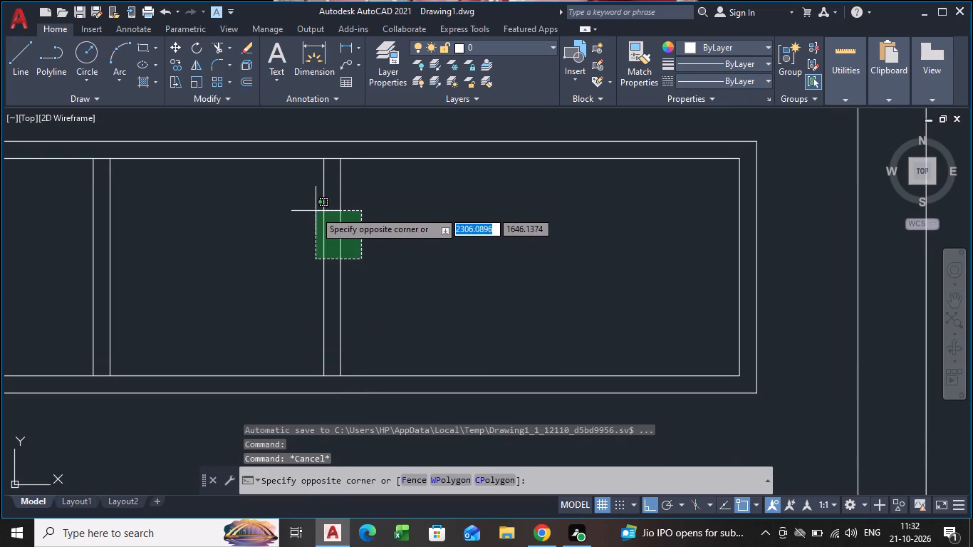
{"action": "left_click", "coordinate": [313, 209]}
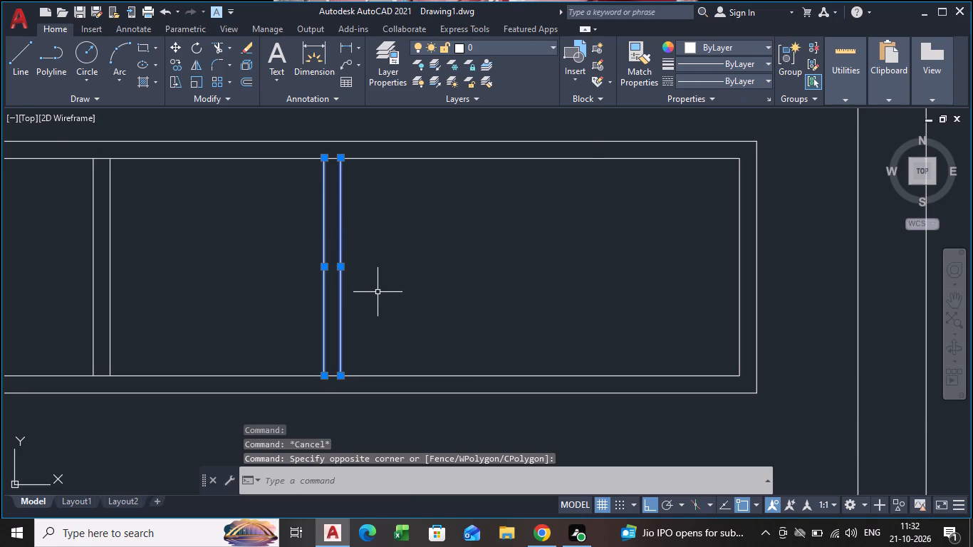
{"action": "scroll", "coordinate": [378, 297], "scroll_direction": "down", "scroll_amount": 2}
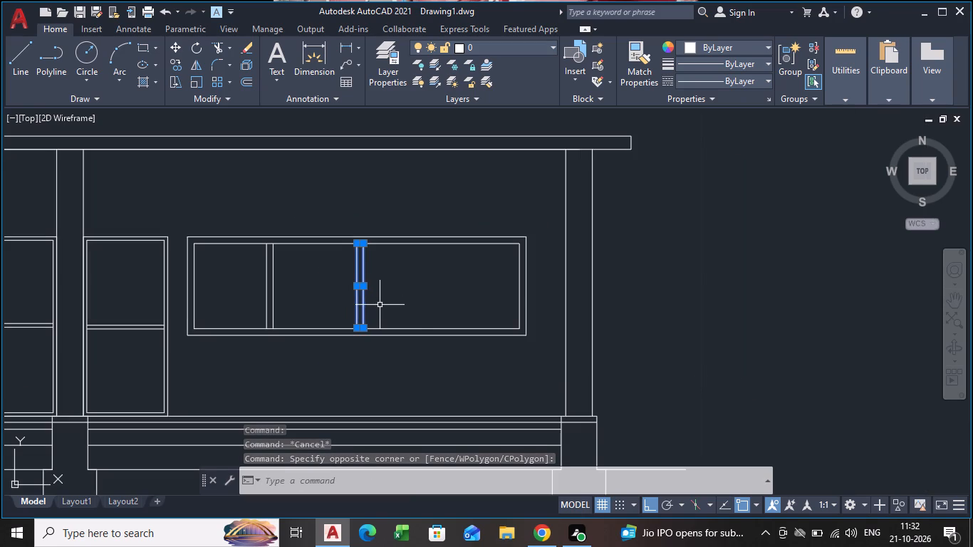
{"action": "type", "text": "CO"}
{"action": "key", "text": "Return"}
{"action": "scroll", "coordinate": [335, 325], "scroll_direction": "up", "scroll_amount": 2}
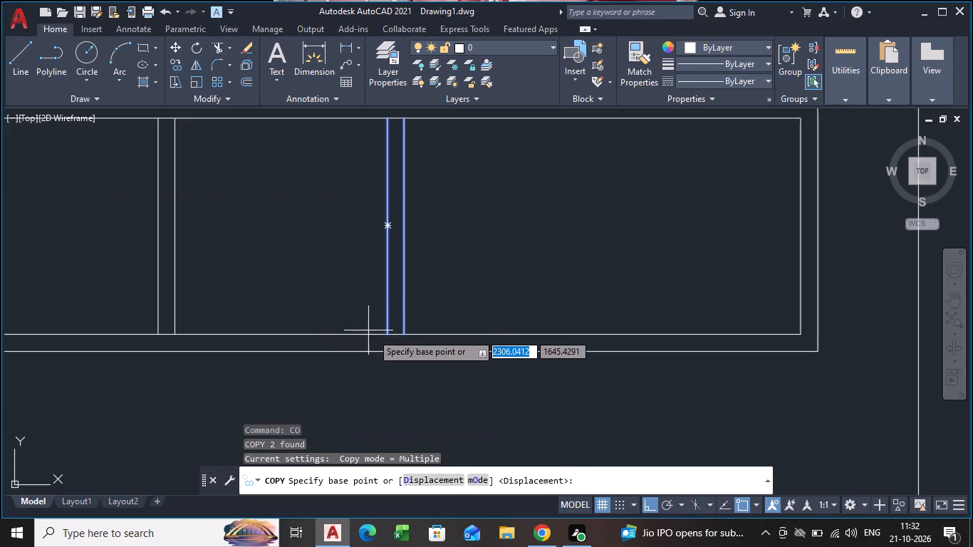
{"action": "left_click", "coordinate": [385, 332]}
{"action": "scroll", "coordinate": [691, 352], "scroll_direction": "down", "scroll_amount": 3}
{"action": "middle_click_drag", "start_coordinate": [691, 352], "coordinate": [607, 352]}
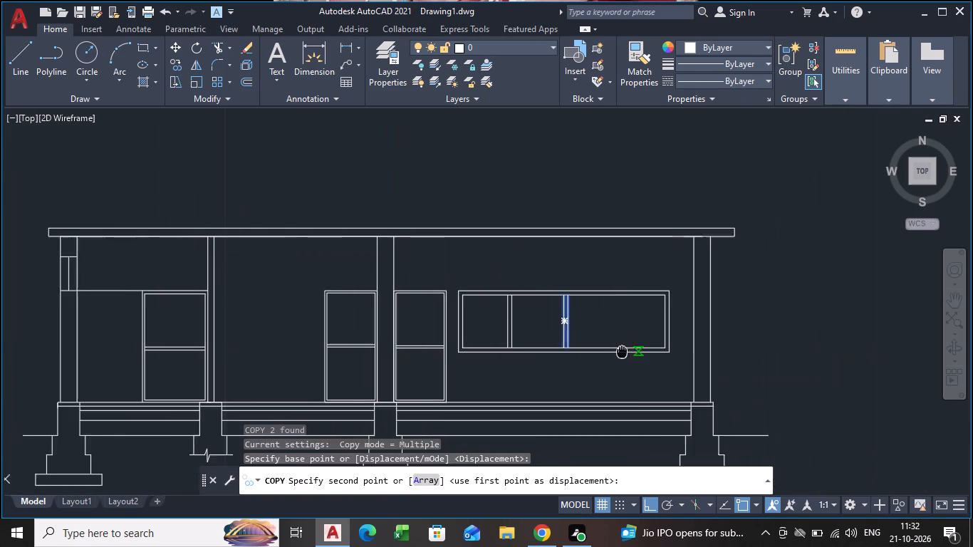
{"action": "middle_click_drag", "start_coordinate": [607, 352], "coordinate": [585, 352]}
{"action": "scroll", "coordinate": [585, 345], "scroll_direction": "up", "scroll_amount": 4}
{"action": "scroll", "coordinate": [537, 358], "scroll_direction": "down", "scroll_amount": 3}
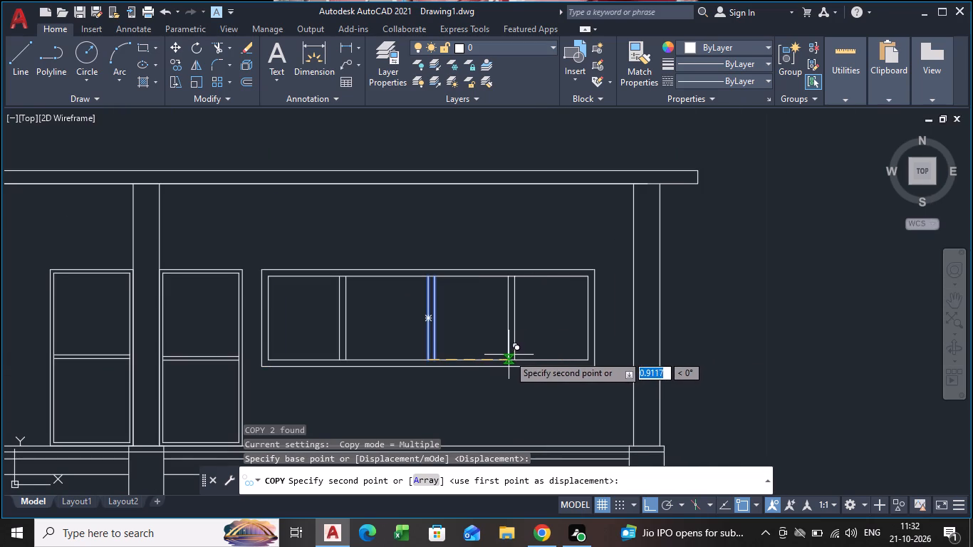
{"action": "left_click", "coordinate": [512, 355]}
{"action": "key", "text": "Escape"}
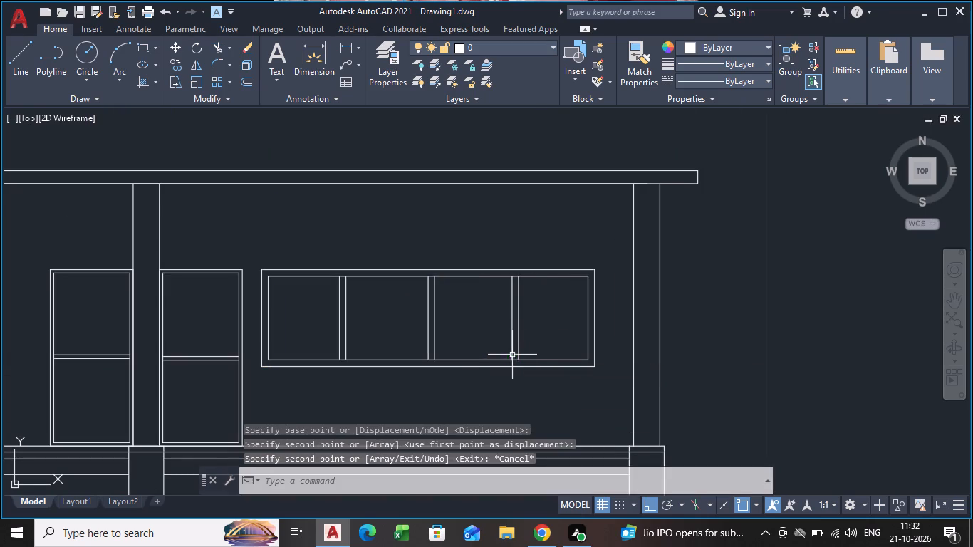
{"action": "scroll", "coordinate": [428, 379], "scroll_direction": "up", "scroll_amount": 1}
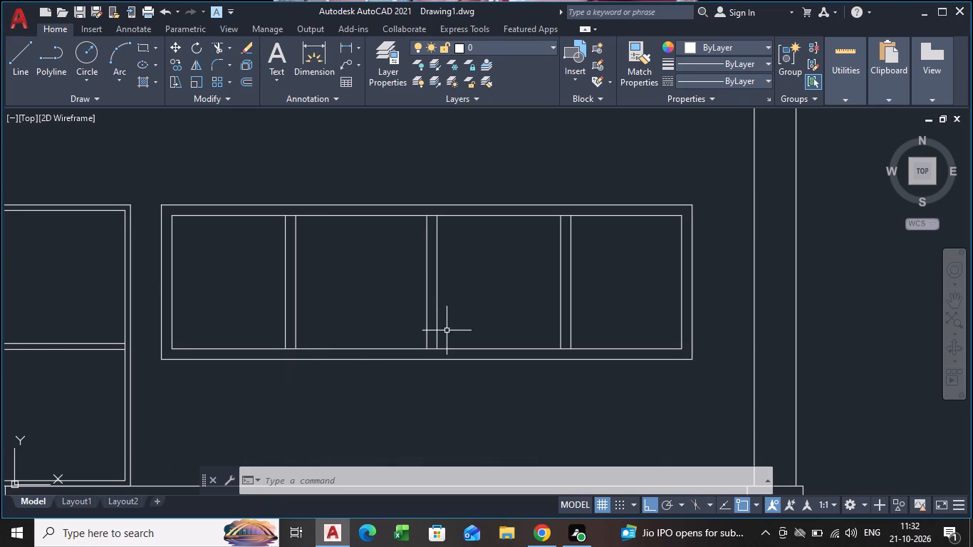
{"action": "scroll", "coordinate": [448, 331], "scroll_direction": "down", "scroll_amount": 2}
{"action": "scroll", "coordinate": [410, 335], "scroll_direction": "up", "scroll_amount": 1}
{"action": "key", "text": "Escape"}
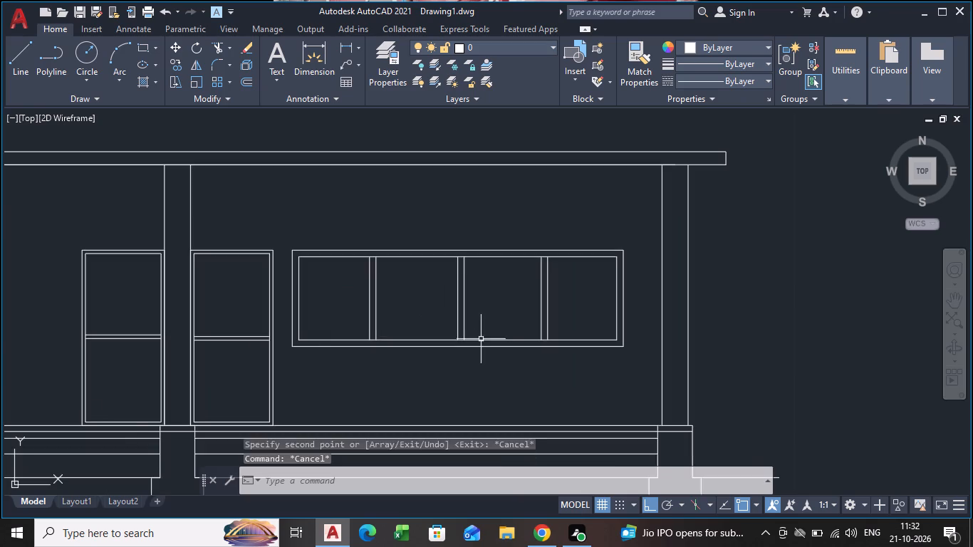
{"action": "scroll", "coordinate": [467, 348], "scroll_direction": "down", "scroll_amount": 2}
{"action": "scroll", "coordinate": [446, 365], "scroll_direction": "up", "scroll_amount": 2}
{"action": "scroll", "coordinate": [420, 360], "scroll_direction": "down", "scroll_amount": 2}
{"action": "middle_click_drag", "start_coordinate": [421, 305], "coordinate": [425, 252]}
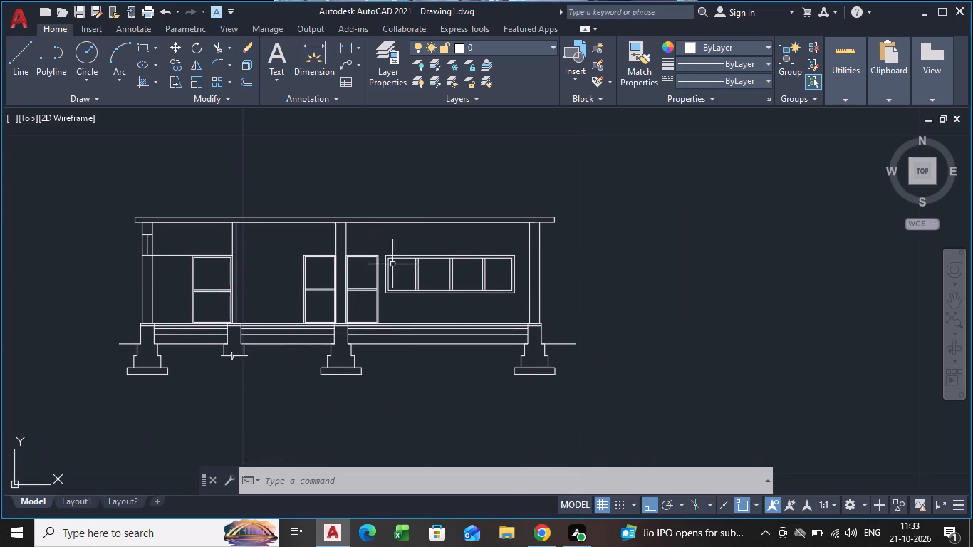
Trim away the floor-level line at the base of the middle wall, between the wall faces beside the two adjacent doors.
{"action": "scroll", "coordinate": [339, 328], "scroll_direction": "up", "scroll_amount": 1}
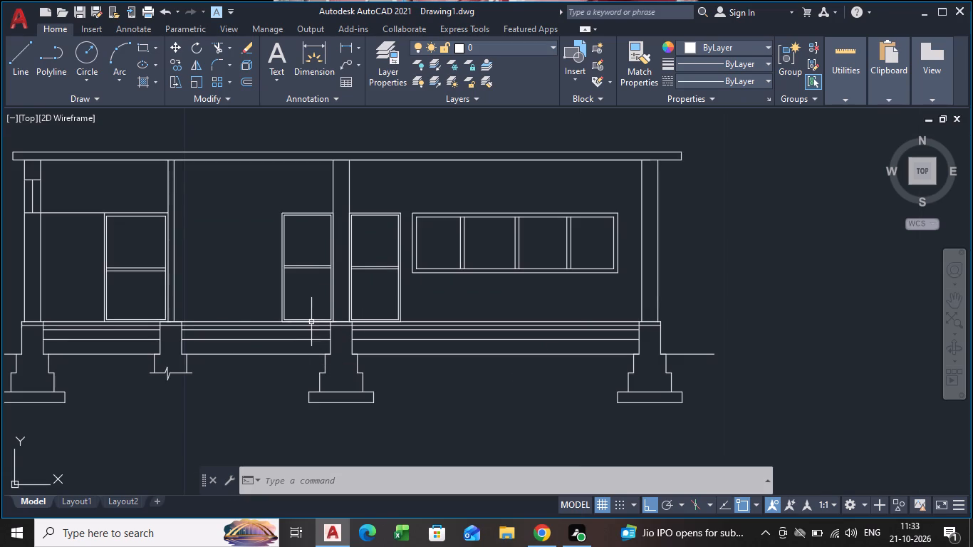
{"action": "scroll", "coordinate": [407, 318], "scroll_direction": "up", "scroll_amount": 3}
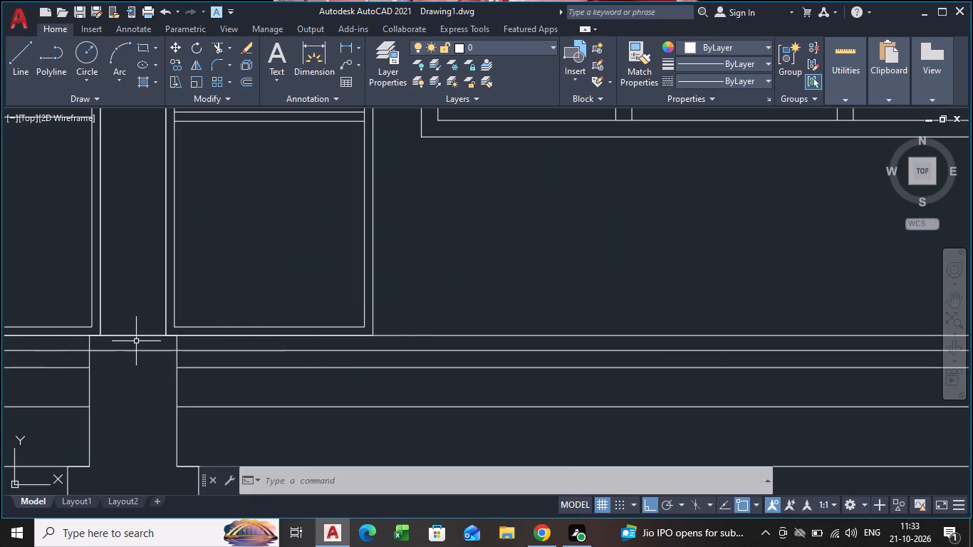
{"action": "middle_click_drag", "start_coordinate": [137, 342], "coordinate": [320, 343]}
{"action": "scroll", "coordinate": [316, 335], "scroll_direction": "up", "scroll_amount": 3}
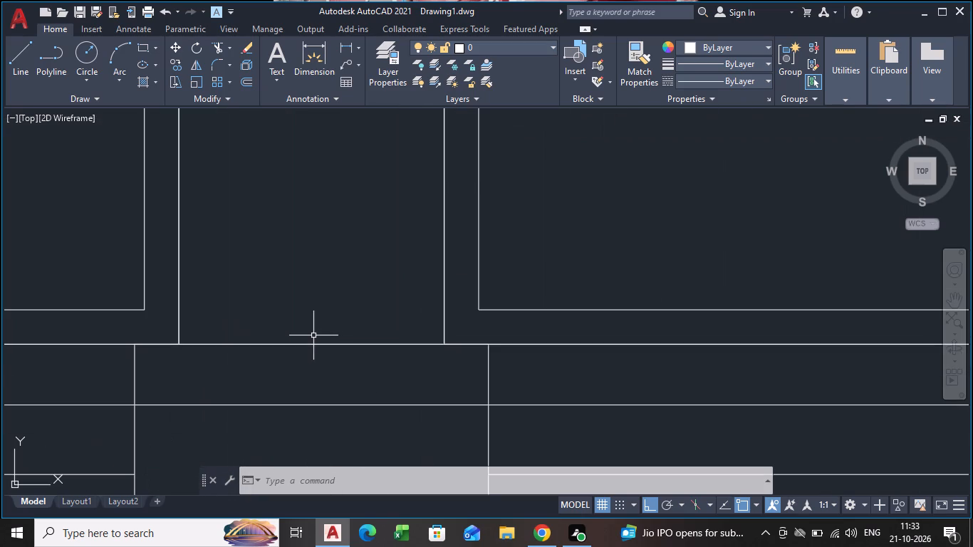
{"action": "type", "text": "TR"}
{"action": "key", "text": "Return"}
{"action": "key", "text": "Return"}
{"action": "left_click_drag", "start_coordinate": [318, 313], "coordinate": [322, 362]}
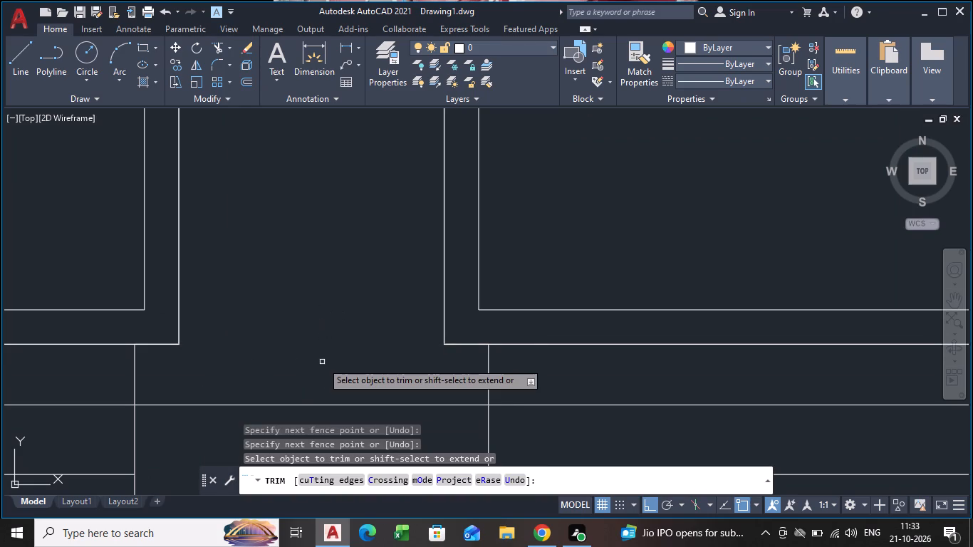
{"action": "key", "text": "Escape"}
Draw a horizontal line across the base of the middle wall, joining its two bottom corners at floor level.
{"action": "key", "text": "l"}
{"action": "key", "text": "Return"}
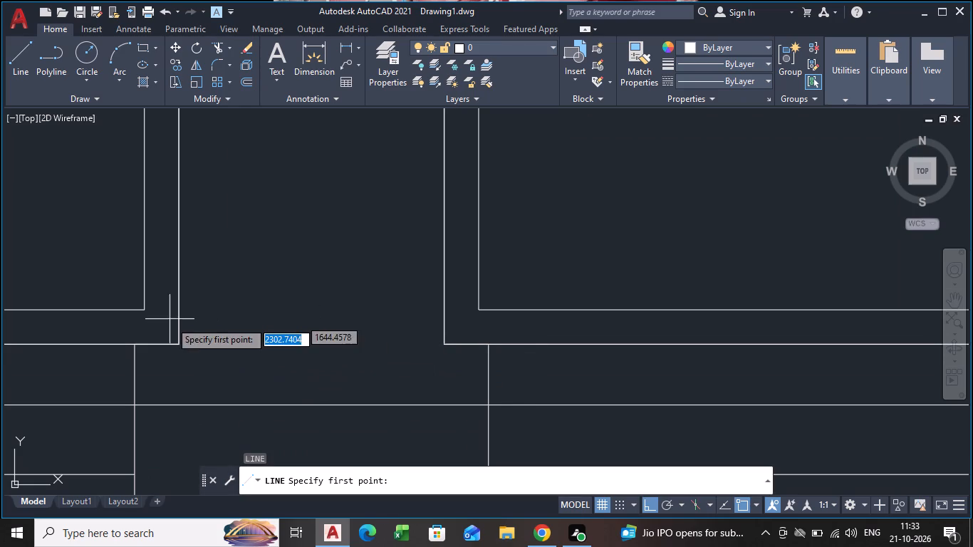
{"action": "left_click", "coordinate": [177, 345]}
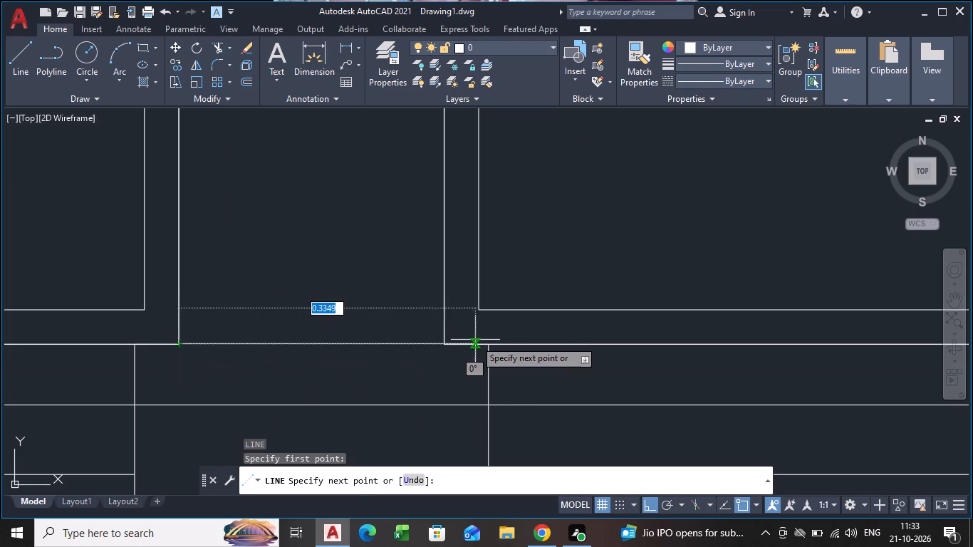
{"action": "left_click", "coordinate": [446, 341]}
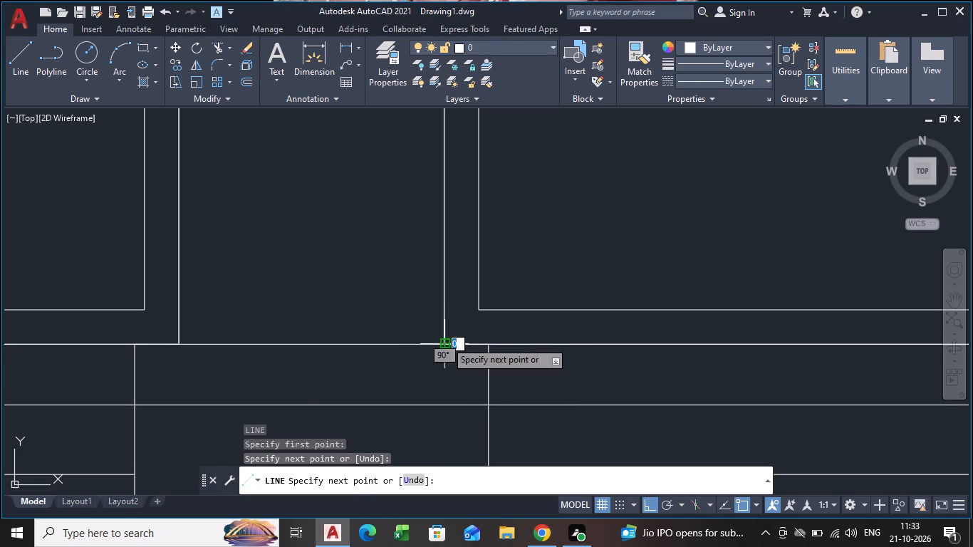
{"action": "key", "text": "Escape"}
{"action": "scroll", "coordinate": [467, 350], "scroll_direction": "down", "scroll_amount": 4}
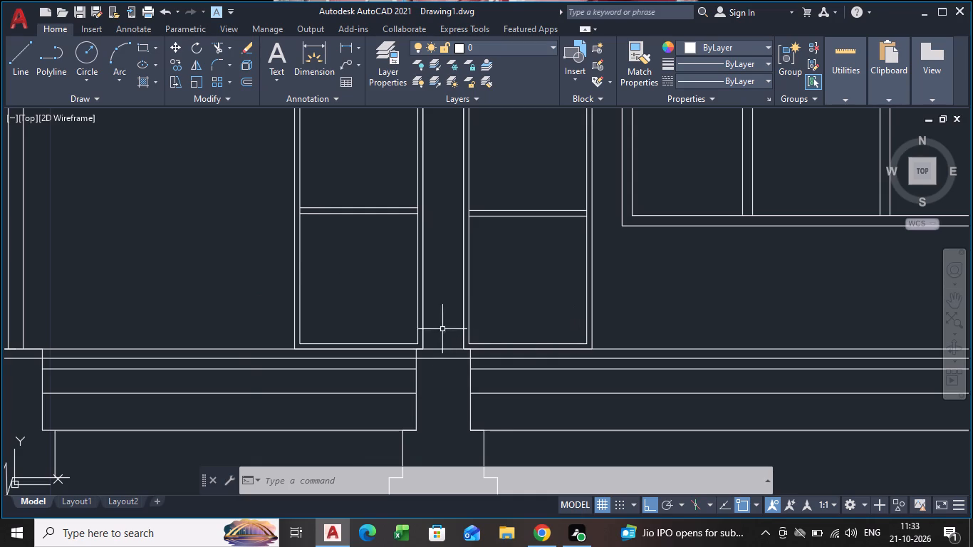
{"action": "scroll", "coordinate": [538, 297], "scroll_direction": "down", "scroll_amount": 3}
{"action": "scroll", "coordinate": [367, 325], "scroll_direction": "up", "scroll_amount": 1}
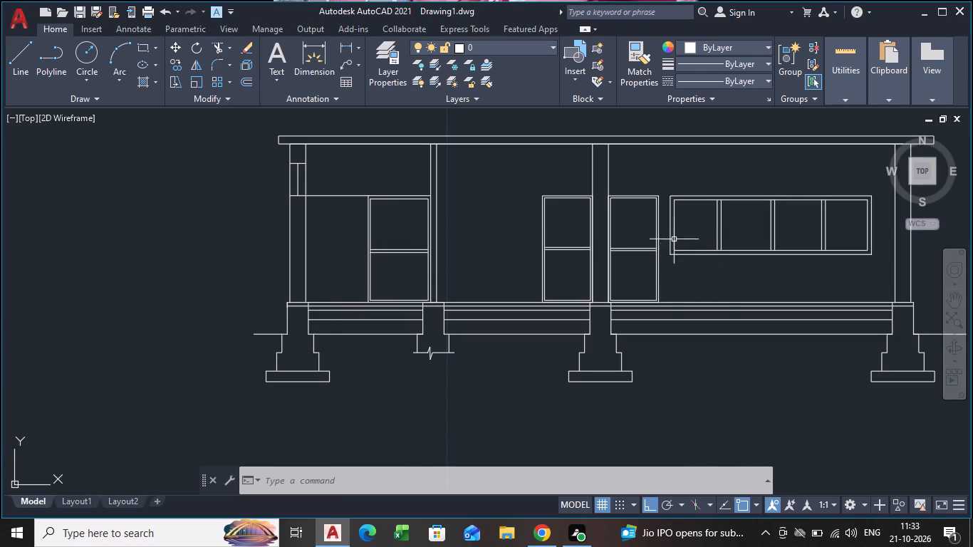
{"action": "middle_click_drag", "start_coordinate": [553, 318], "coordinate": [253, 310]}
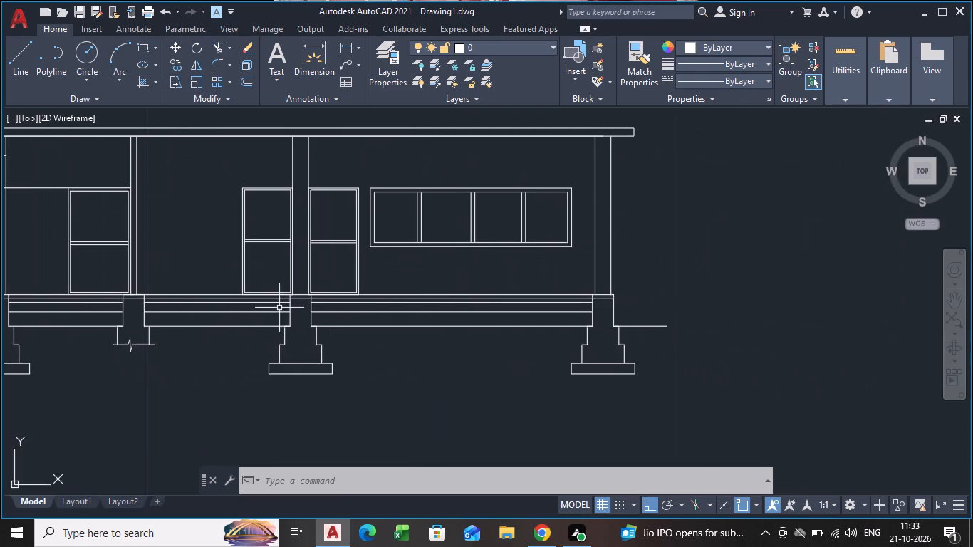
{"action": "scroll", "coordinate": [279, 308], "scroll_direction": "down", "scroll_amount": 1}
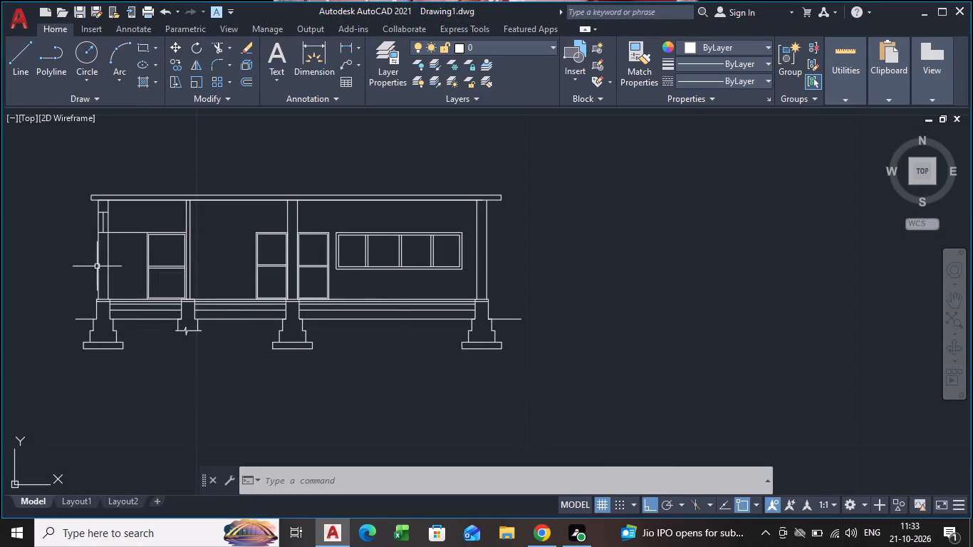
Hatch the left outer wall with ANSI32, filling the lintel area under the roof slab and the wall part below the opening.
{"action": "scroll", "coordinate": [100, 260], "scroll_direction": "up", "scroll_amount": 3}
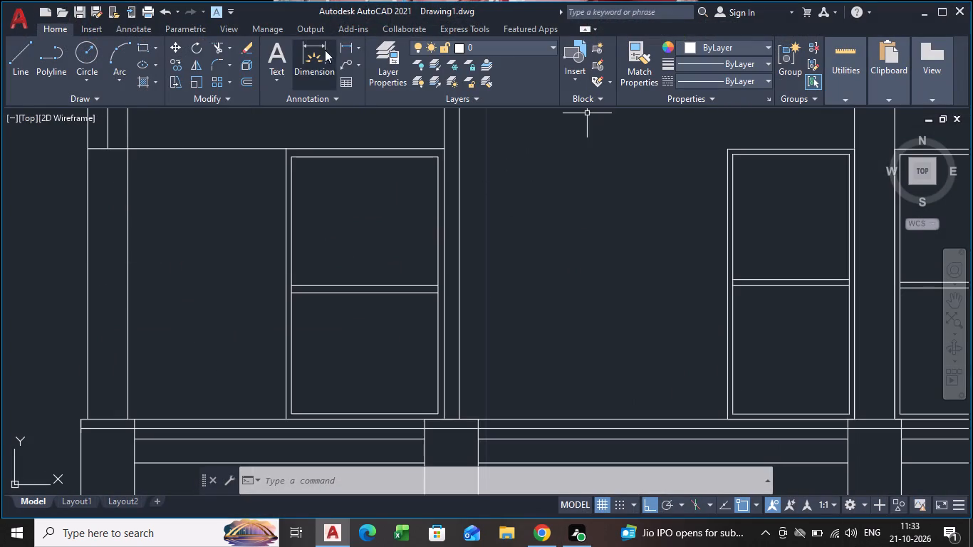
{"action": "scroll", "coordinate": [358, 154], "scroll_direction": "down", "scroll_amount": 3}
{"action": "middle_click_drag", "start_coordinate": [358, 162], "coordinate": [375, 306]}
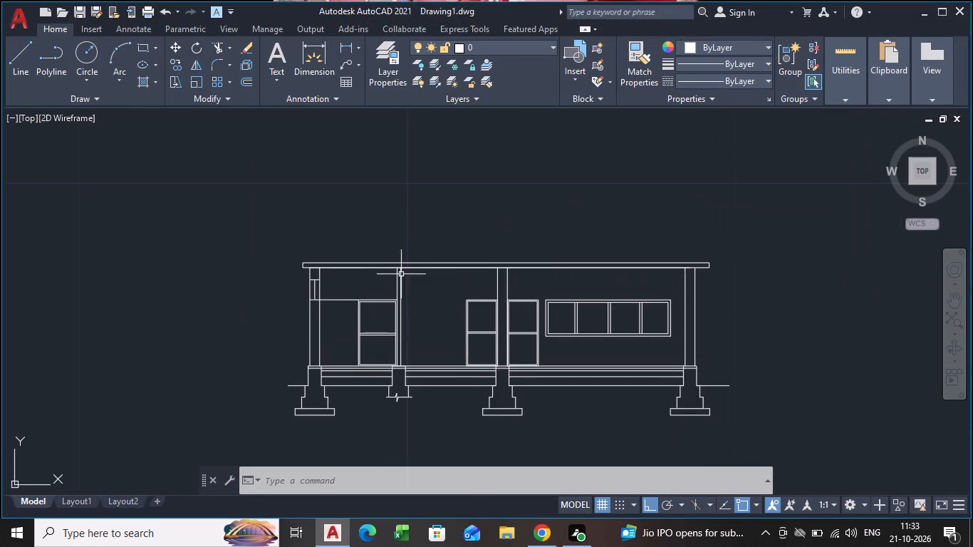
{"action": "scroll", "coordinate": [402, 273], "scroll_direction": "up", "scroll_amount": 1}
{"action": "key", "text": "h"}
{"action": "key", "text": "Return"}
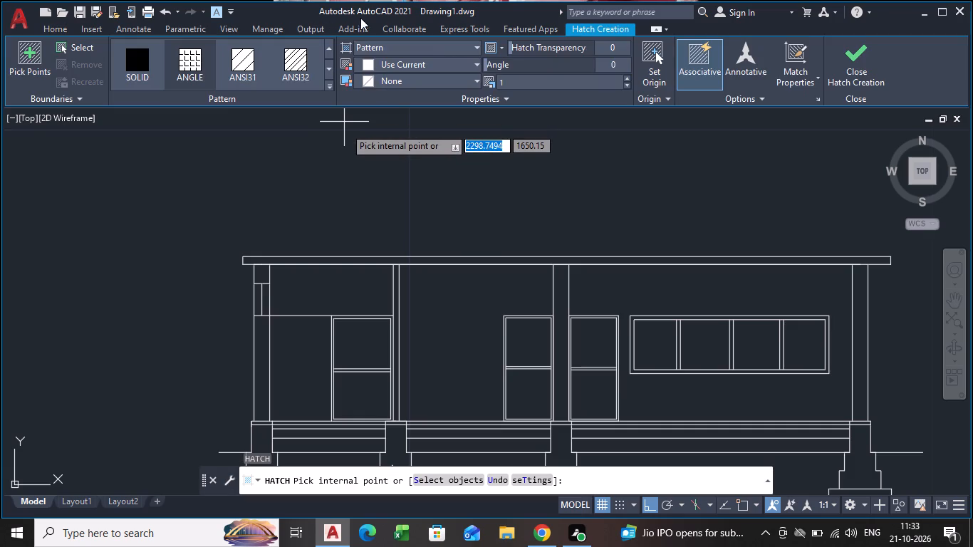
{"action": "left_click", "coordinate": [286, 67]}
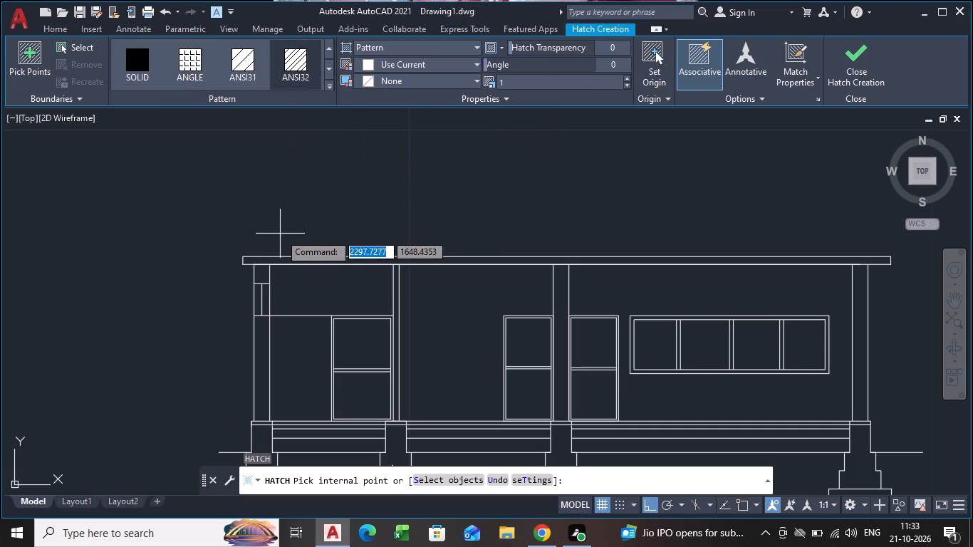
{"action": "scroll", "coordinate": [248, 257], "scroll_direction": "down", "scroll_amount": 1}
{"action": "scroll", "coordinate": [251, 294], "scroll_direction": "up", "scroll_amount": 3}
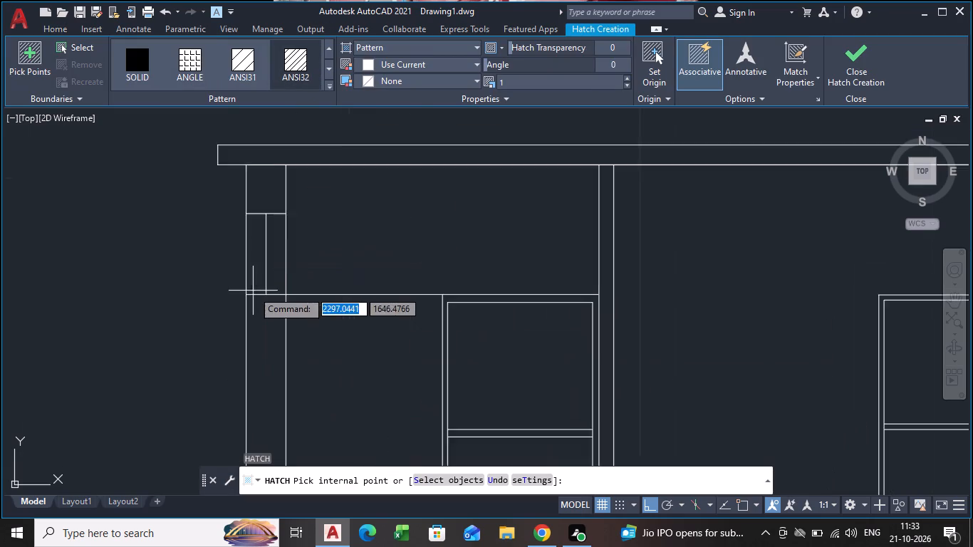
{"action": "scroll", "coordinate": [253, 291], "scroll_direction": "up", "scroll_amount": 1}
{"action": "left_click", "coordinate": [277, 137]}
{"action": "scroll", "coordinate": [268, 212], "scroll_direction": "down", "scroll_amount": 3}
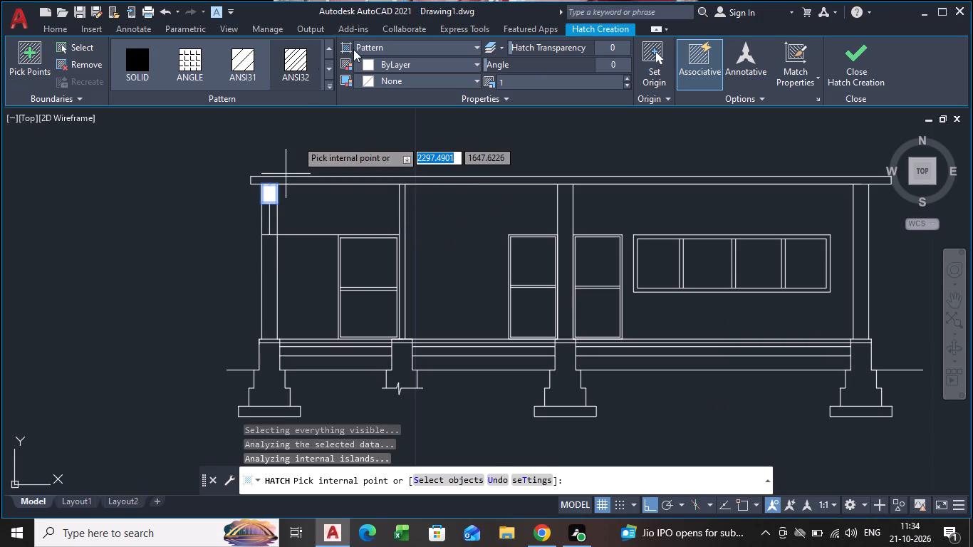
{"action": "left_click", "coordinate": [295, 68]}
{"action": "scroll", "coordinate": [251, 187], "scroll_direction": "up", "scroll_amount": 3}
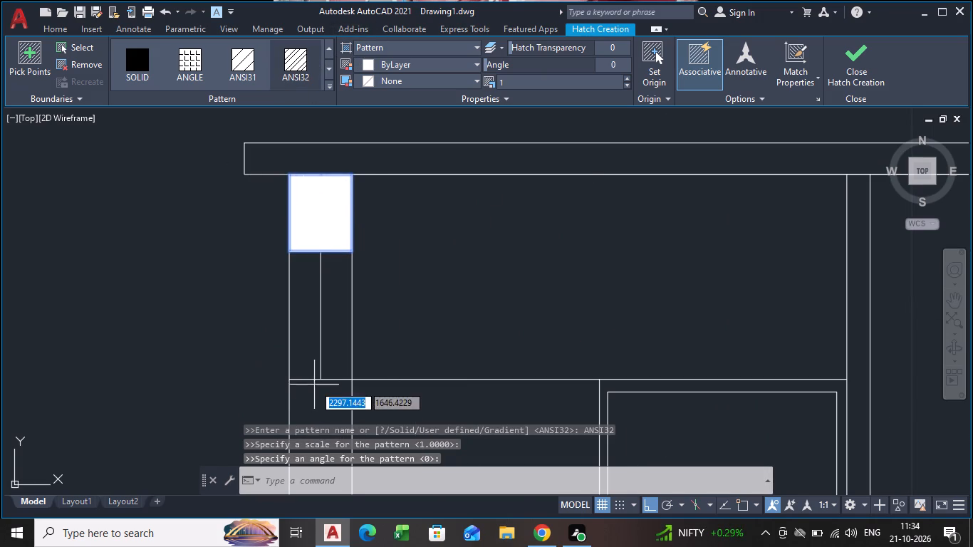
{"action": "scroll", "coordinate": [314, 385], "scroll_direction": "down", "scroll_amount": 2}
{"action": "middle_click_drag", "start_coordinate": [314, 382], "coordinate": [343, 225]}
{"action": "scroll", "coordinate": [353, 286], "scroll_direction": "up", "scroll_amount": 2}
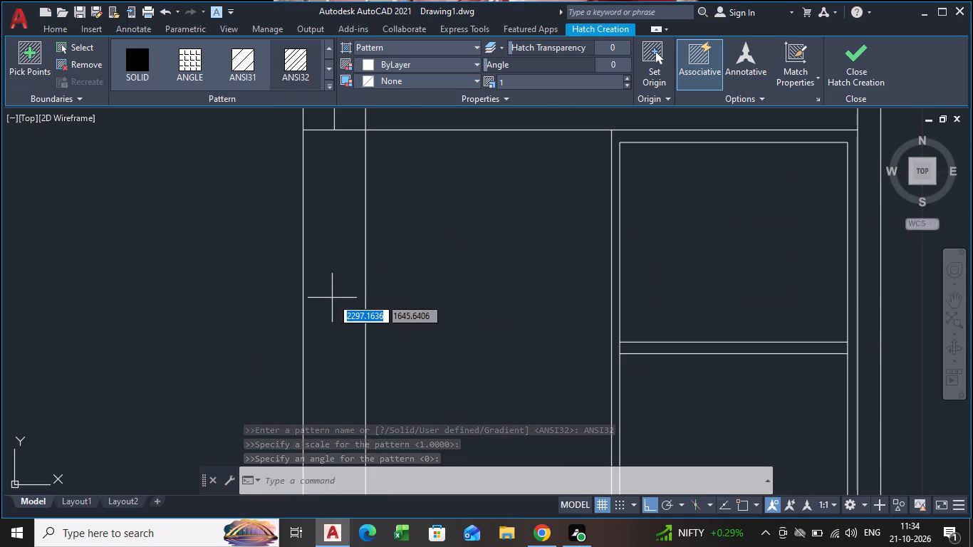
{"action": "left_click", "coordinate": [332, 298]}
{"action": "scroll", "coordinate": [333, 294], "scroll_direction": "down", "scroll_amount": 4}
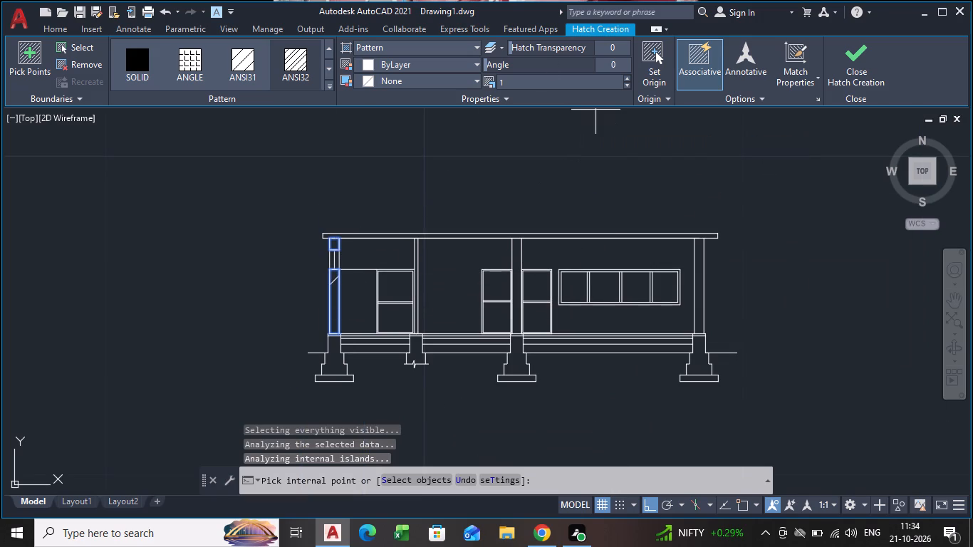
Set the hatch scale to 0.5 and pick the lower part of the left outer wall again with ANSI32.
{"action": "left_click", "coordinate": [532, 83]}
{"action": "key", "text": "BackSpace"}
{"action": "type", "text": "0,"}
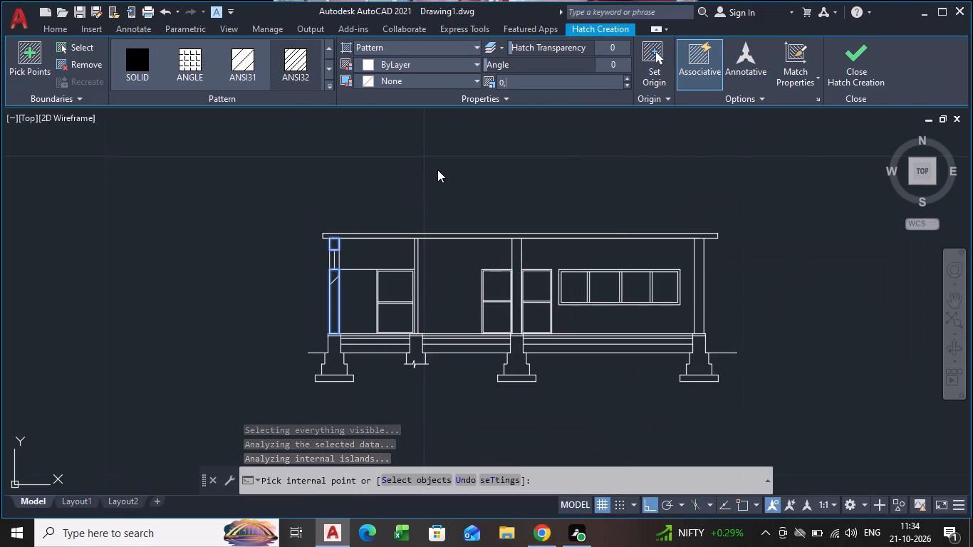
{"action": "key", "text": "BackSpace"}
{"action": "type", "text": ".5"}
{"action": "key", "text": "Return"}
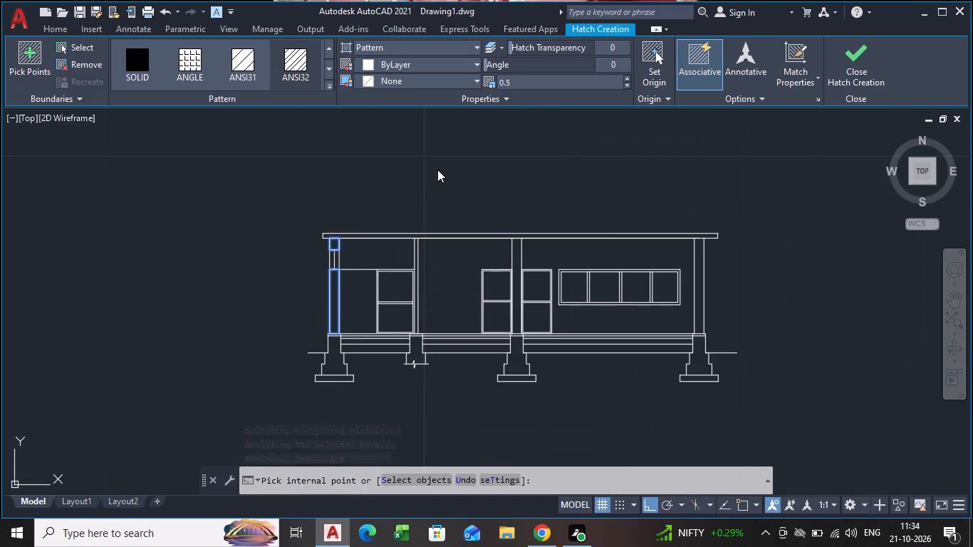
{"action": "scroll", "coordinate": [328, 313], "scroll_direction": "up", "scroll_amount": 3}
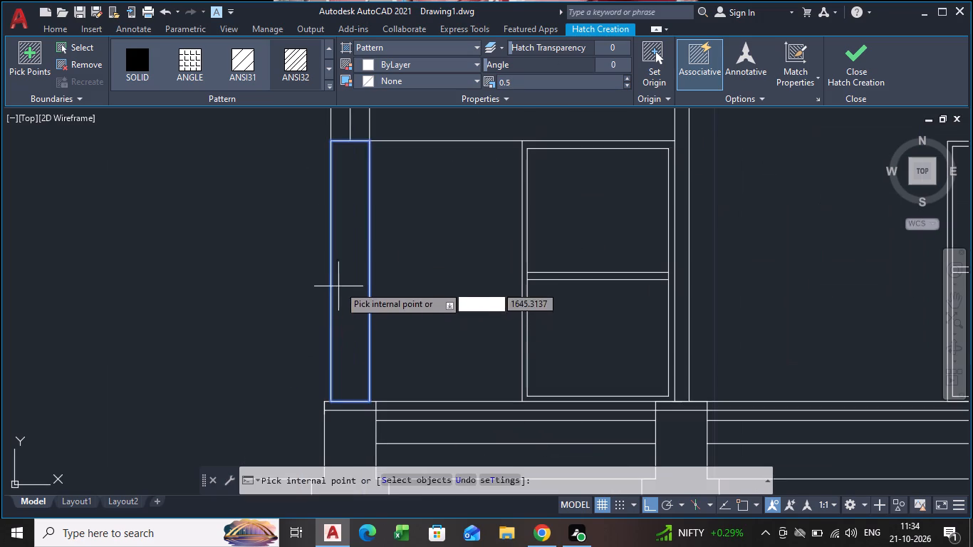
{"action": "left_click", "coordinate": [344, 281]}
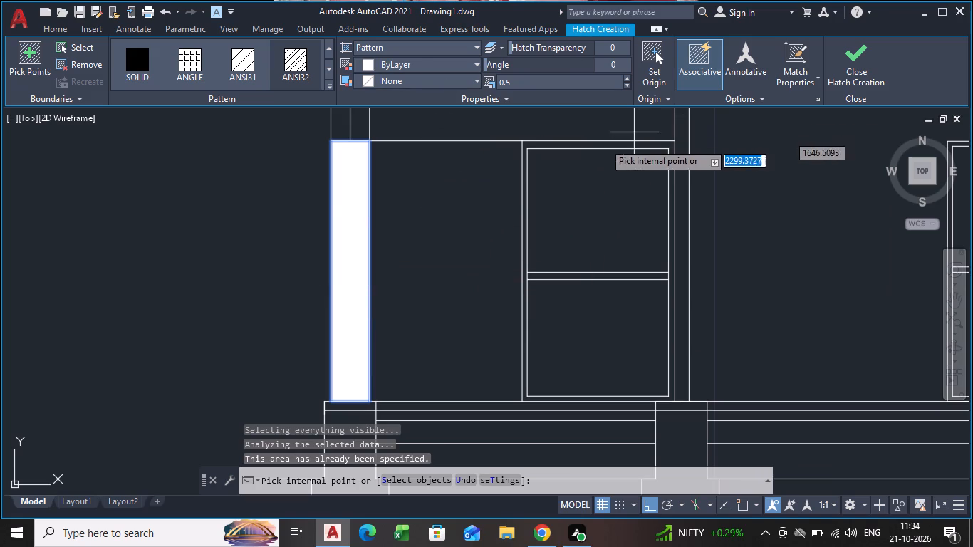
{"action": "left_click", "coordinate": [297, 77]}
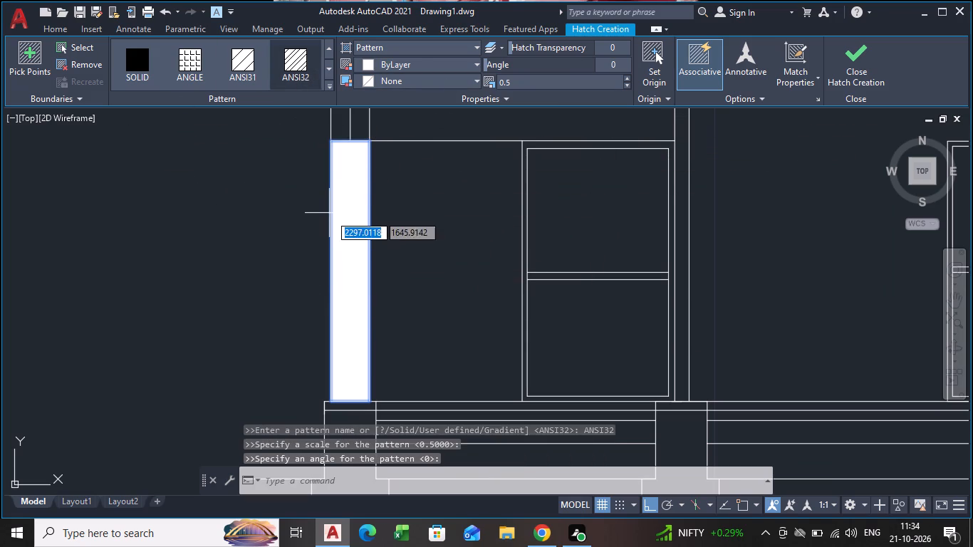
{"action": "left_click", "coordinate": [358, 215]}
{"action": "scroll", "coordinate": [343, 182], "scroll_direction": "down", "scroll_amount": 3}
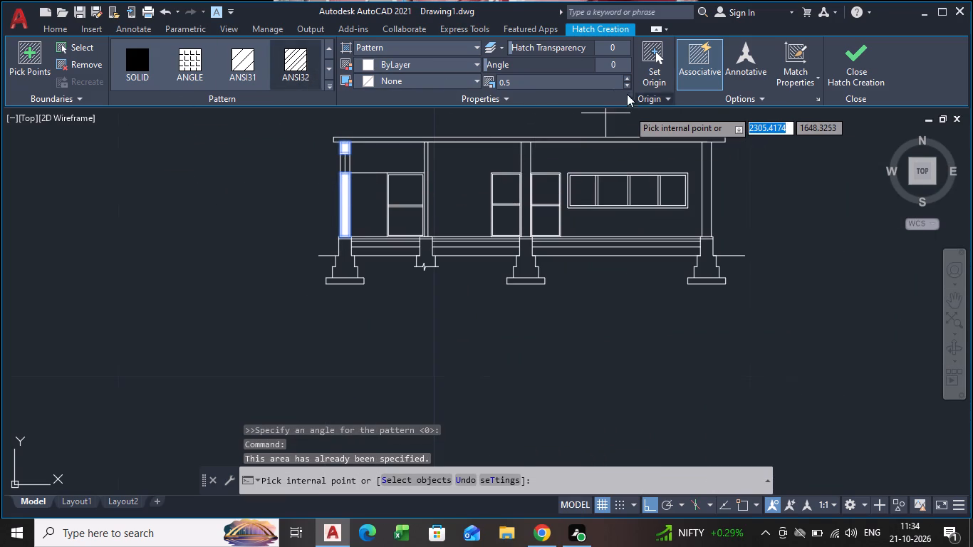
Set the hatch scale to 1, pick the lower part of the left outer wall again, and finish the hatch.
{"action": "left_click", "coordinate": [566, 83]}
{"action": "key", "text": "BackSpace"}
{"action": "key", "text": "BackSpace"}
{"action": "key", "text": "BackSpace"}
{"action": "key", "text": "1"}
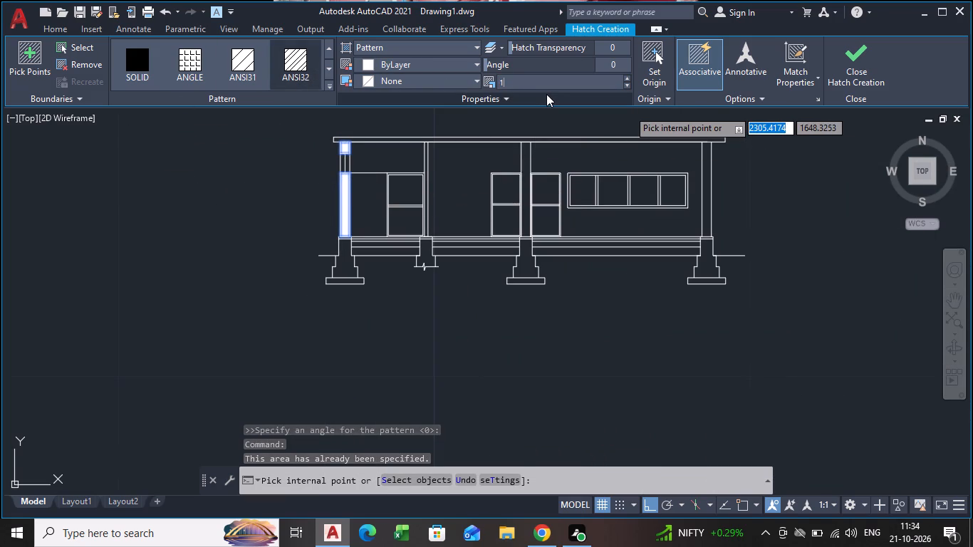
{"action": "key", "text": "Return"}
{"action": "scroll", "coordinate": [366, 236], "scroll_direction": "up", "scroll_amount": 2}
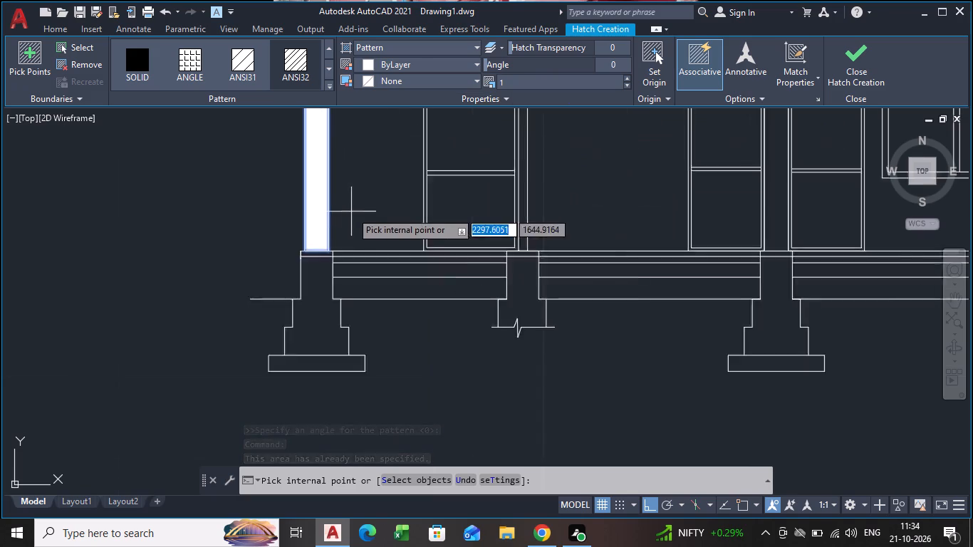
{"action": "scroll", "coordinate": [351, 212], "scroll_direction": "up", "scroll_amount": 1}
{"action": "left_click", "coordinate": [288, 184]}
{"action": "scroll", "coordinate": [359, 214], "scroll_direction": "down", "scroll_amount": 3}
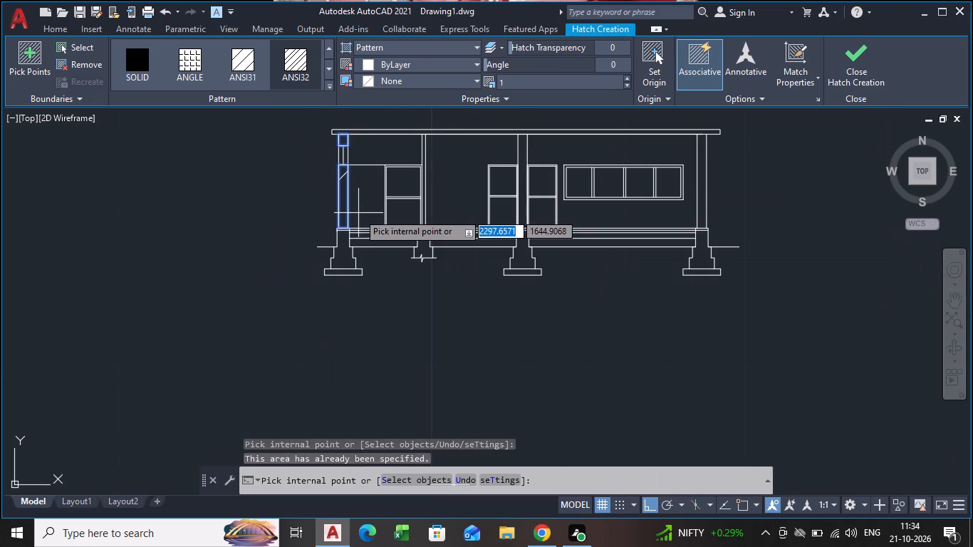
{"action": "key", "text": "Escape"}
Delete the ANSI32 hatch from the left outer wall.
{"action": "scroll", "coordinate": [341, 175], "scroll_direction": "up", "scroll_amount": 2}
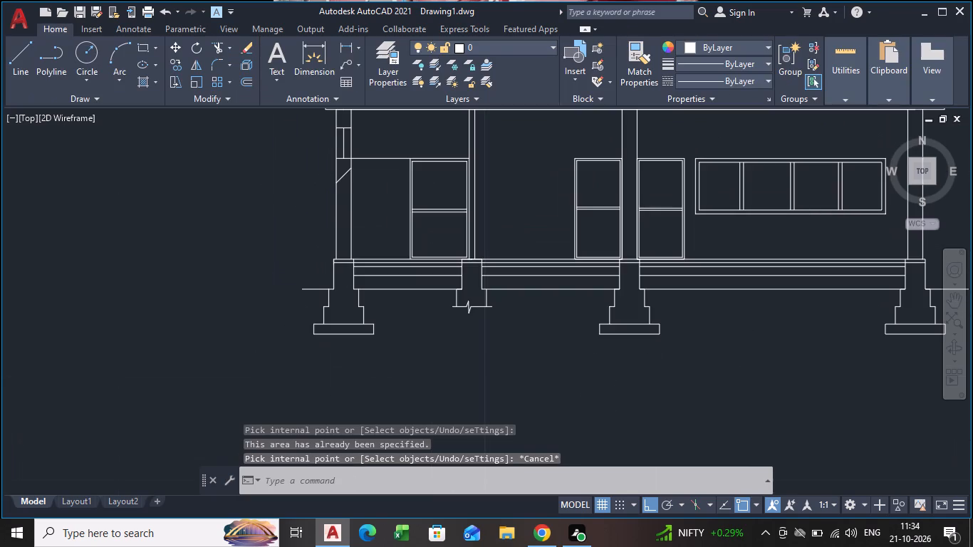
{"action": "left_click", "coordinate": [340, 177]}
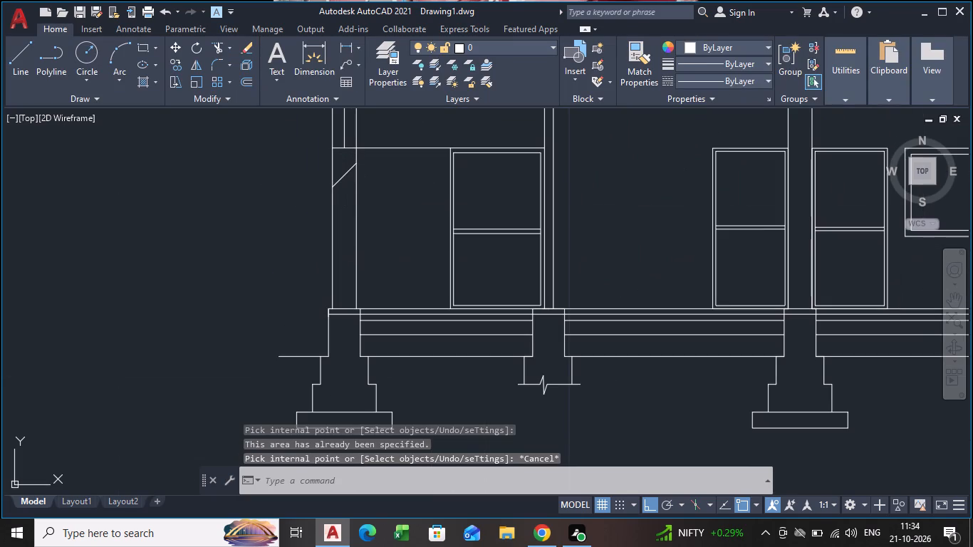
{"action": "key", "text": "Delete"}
Start a new hatch with the ANSI34 pattern in the left outer wall, filling the part below the opening.
{"action": "scroll", "coordinate": [340, 177], "scroll_direction": "down", "scroll_amount": 4}
{"action": "scroll", "coordinate": [340, 176], "scroll_direction": "up", "scroll_amount": 4}
{"action": "middle_click_drag", "start_coordinate": [341, 172], "coordinate": [338, 360]}
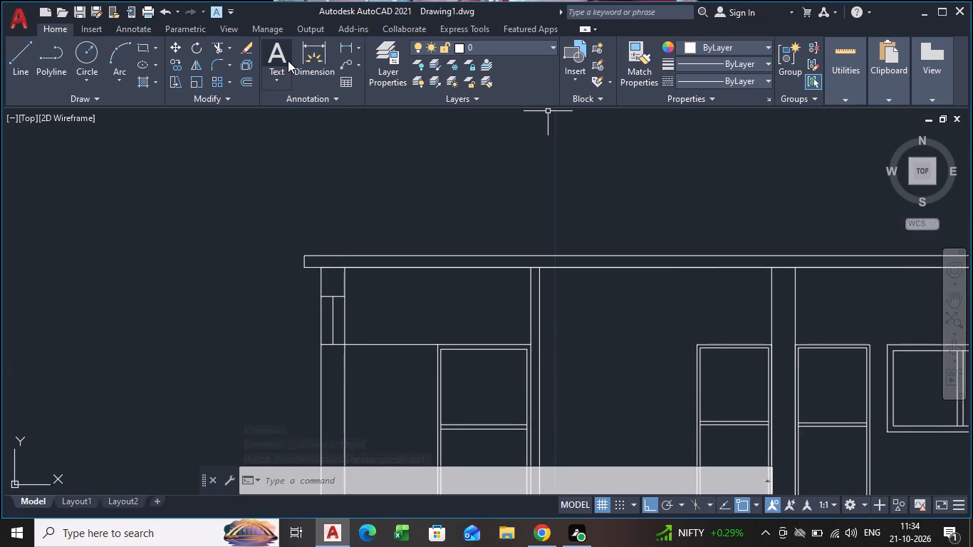
{"action": "key", "text": "h"}
{"action": "key", "text": "Return"}
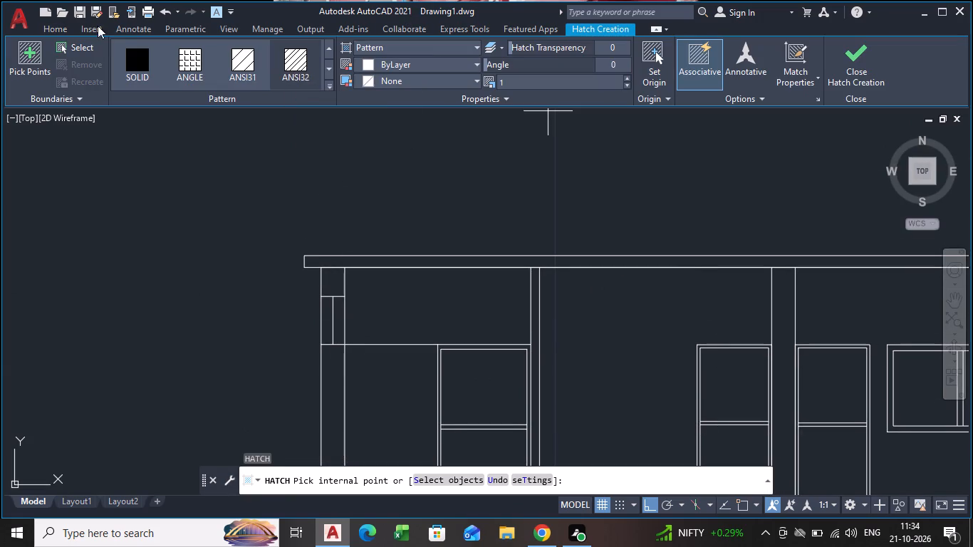
{"action": "left_click", "coordinate": [330, 85]}
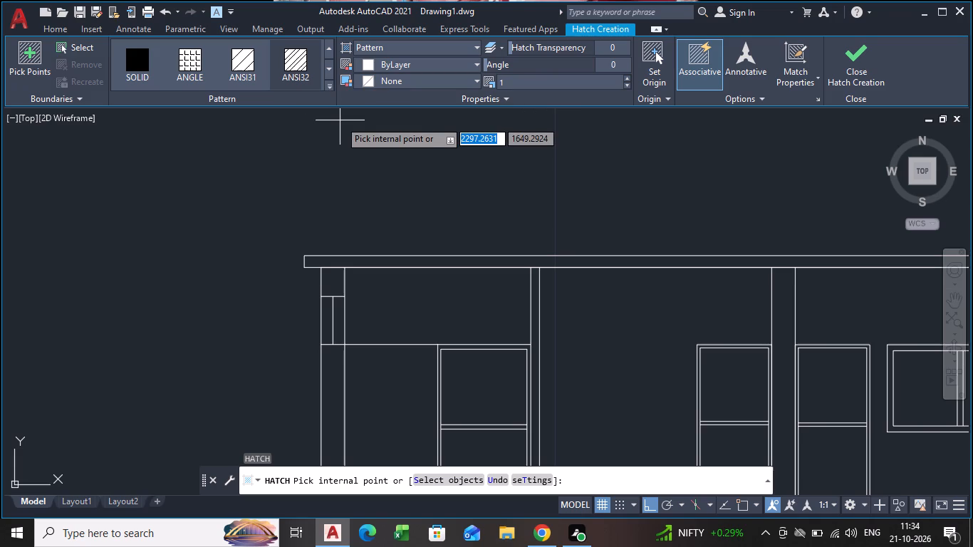
{"action": "left_click", "coordinate": [328, 76]}
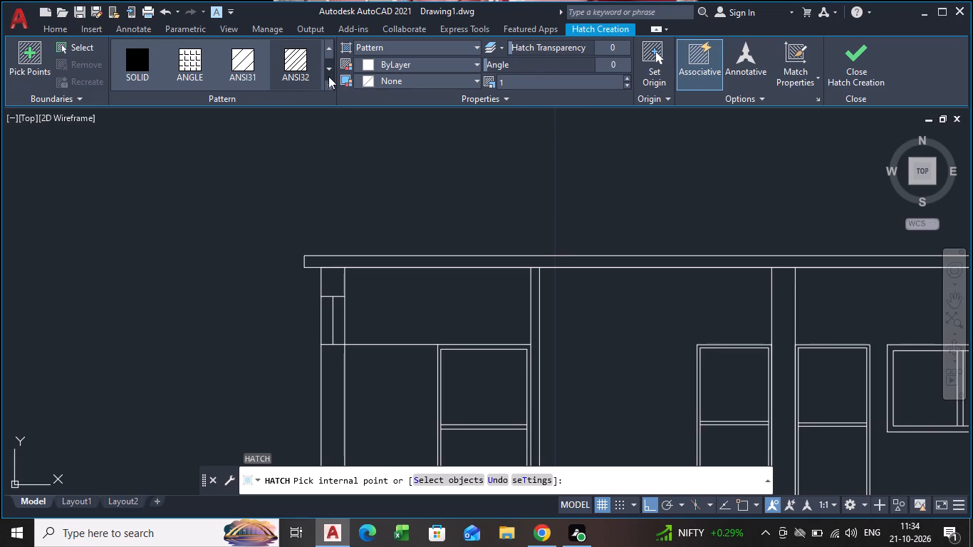
{"action": "left_click", "coordinate": [197, 71]}
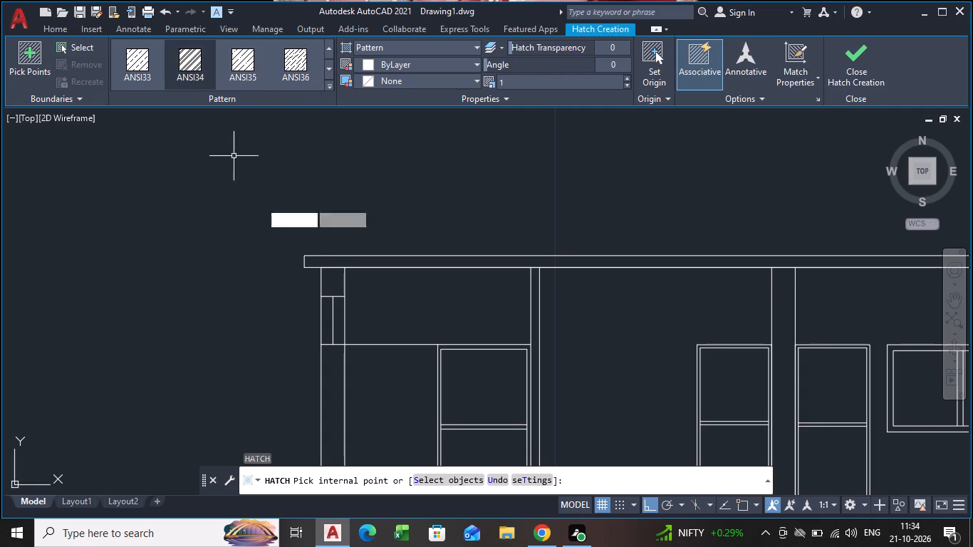
{"action": "scroll", "coordinate": [321, 353], "scroll_direction": "up", "scroll_amount": 2}
{"action": "left_click", "coordinate": [331, 371]}
{"action": "scroll", "coordinate": [331, 371], "scroll_direction": "down", "scroll_amount": 4}
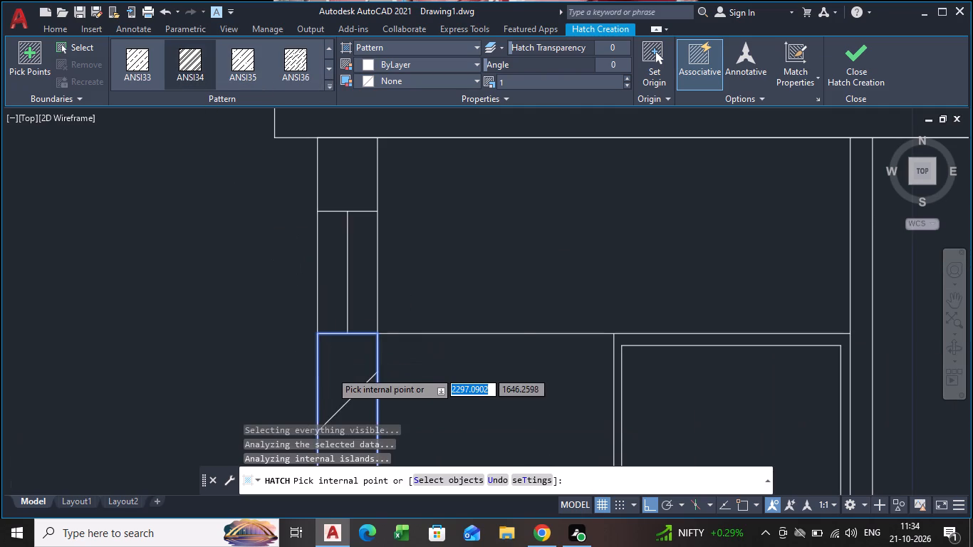
{"action": "middle_click_drag", "start_coordinate": [333, 336], "coordinate": [321, 137]}
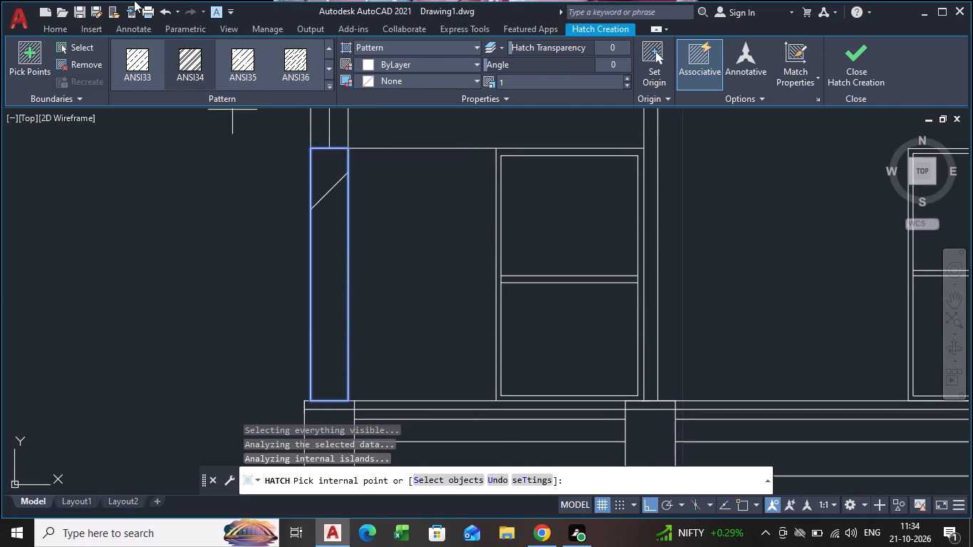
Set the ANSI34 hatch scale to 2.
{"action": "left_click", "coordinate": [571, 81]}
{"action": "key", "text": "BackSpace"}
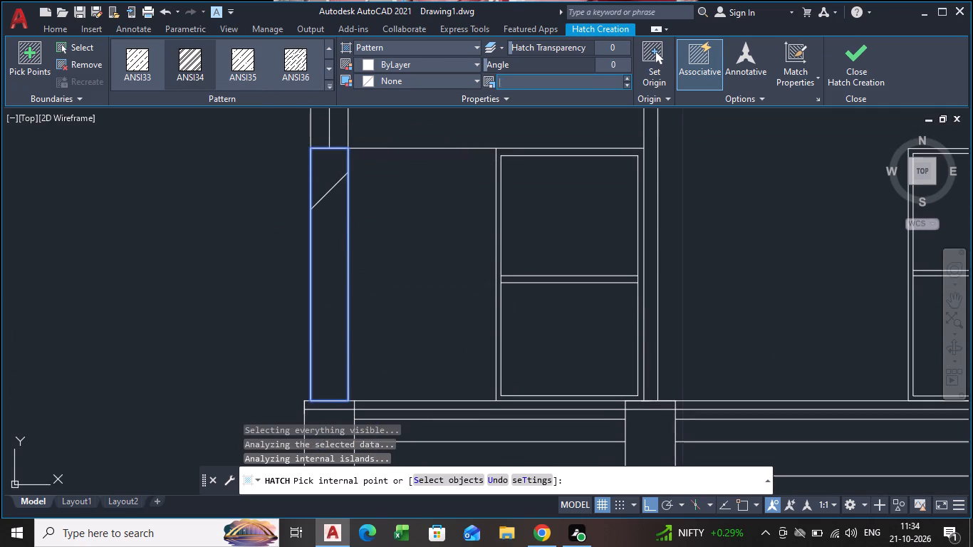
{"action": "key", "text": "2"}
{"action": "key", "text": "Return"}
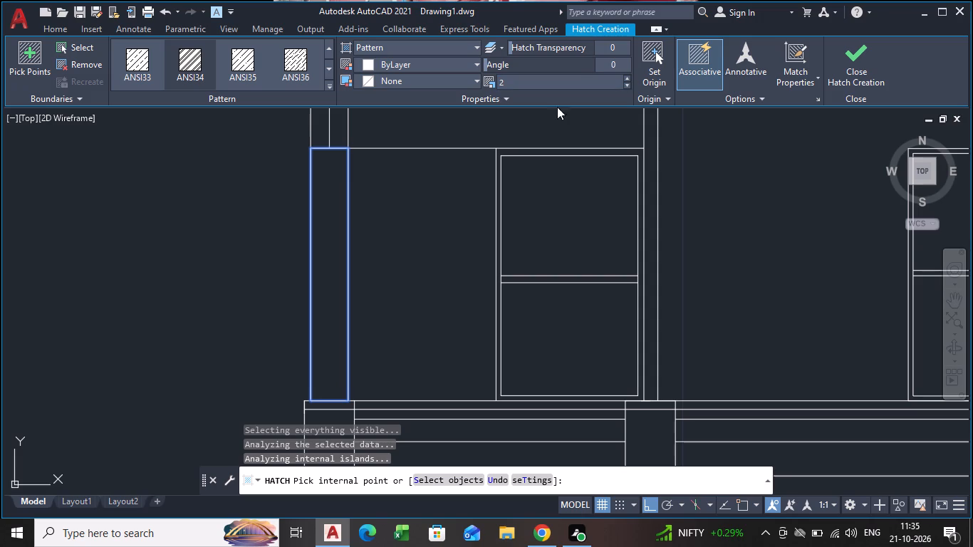
Set the ANSI34 hatch scale to 0.9 and pick the lower part of the left outer wall again.
{"action": "left_click", "coordinate": [504, 78]}
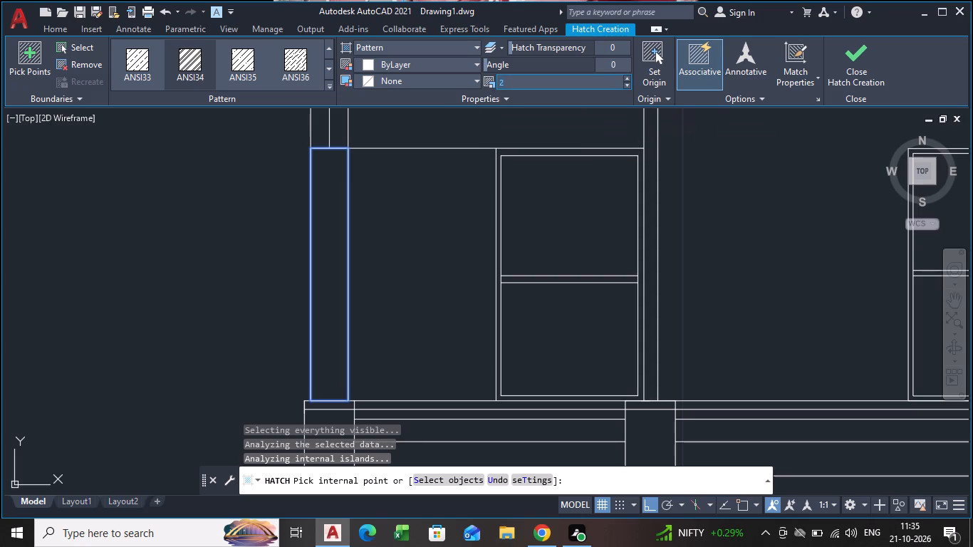
{"action": "key", "text": "BackSpace"}
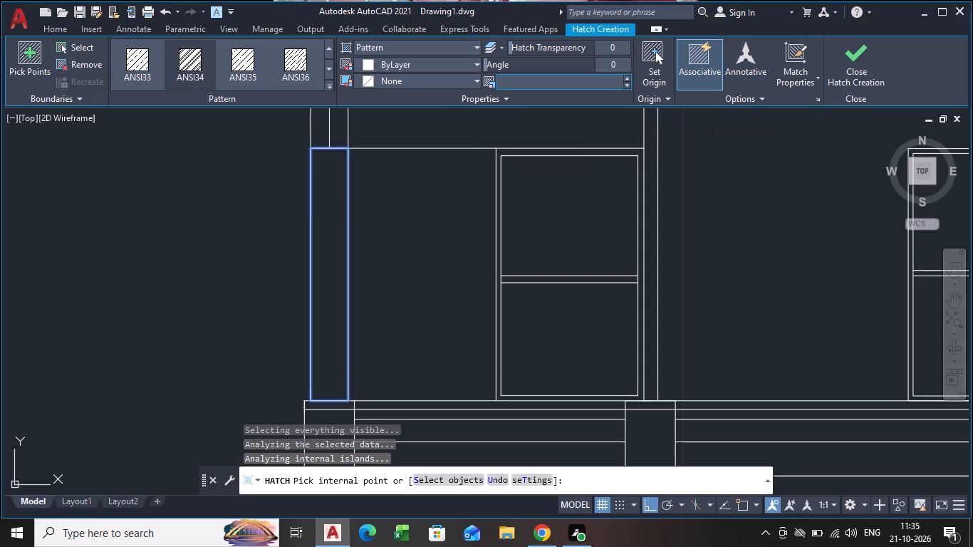
{"action": "key", "text": "0"}
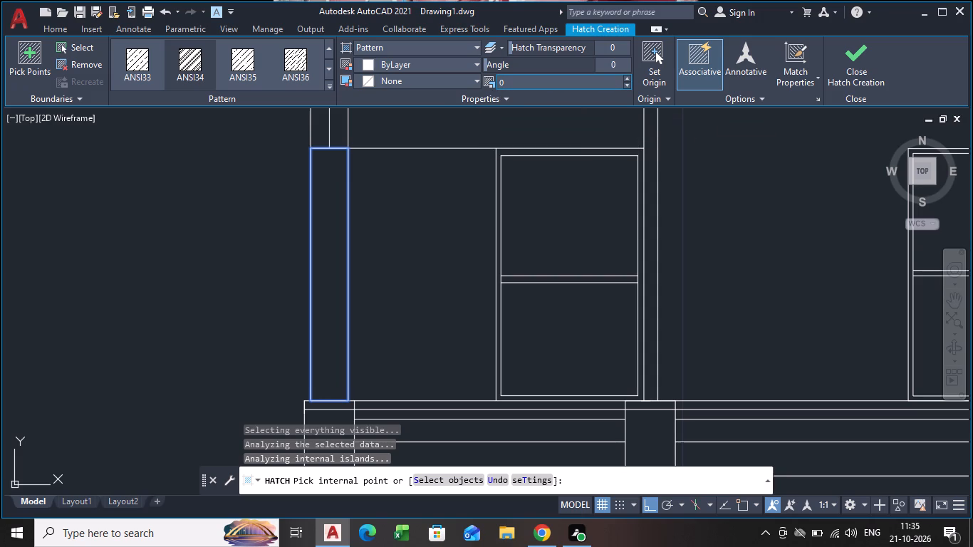
{"action": "type", "text": ".9"}
{"action": "key", "text": "Return"}
{"action": "left_click", "coordinate": [321, 224]}
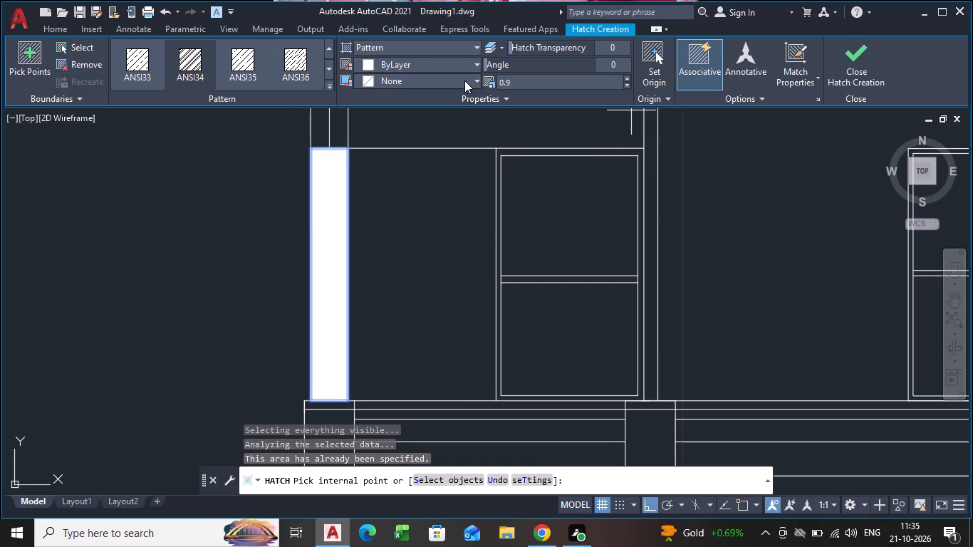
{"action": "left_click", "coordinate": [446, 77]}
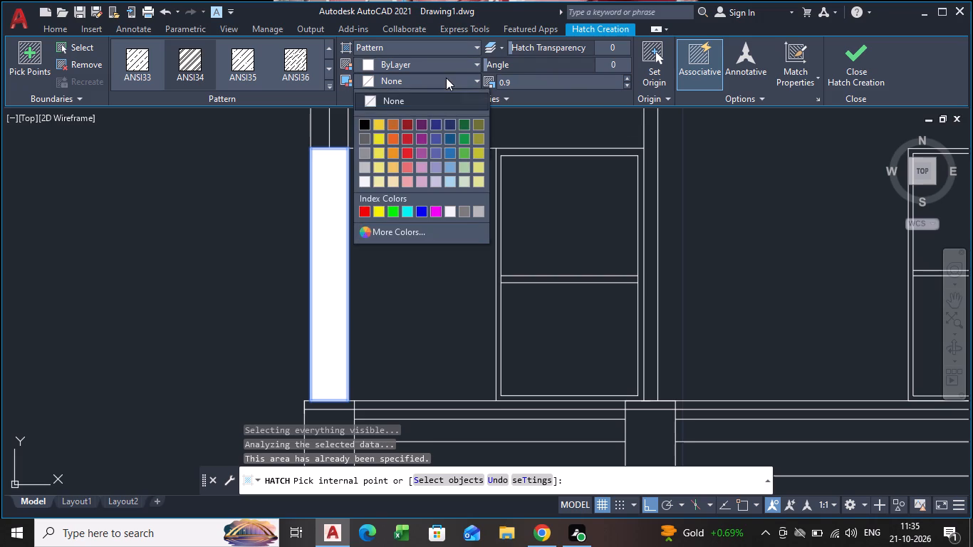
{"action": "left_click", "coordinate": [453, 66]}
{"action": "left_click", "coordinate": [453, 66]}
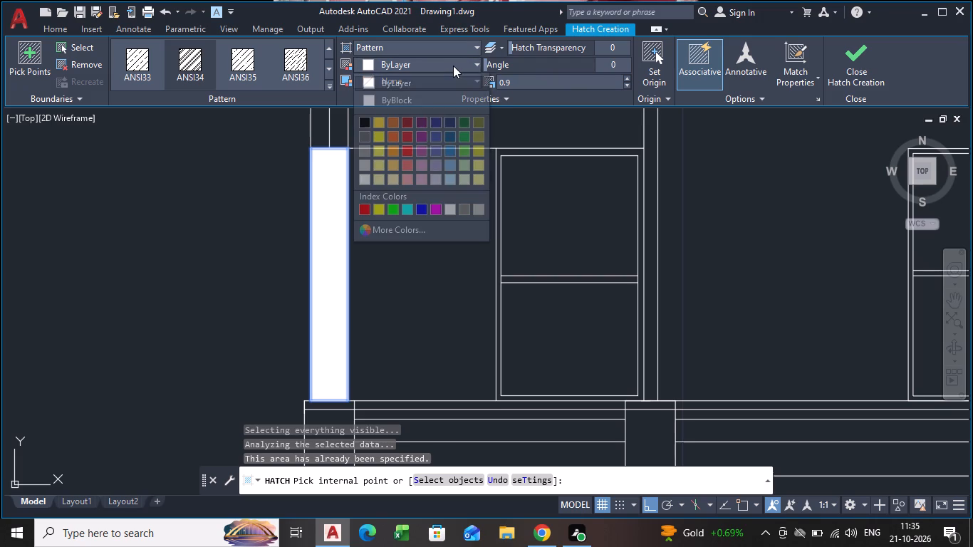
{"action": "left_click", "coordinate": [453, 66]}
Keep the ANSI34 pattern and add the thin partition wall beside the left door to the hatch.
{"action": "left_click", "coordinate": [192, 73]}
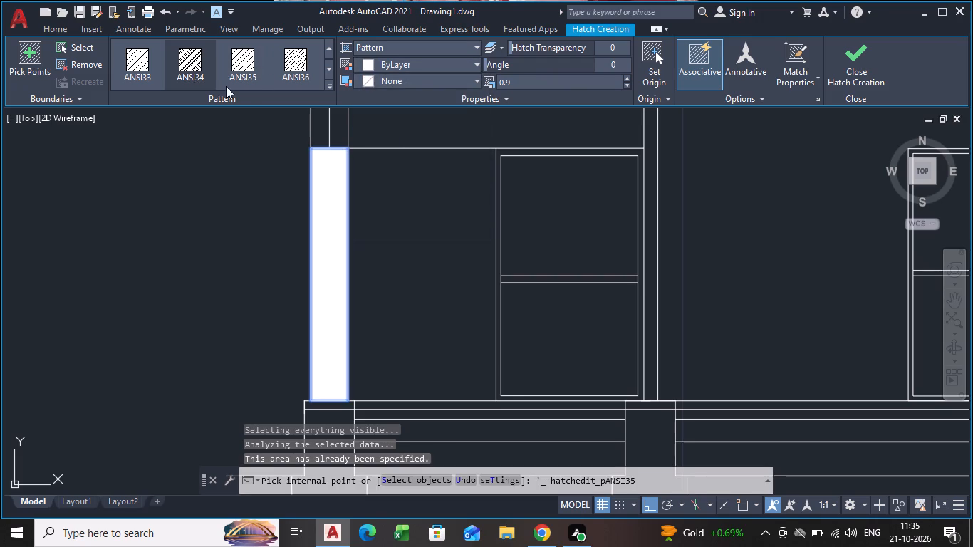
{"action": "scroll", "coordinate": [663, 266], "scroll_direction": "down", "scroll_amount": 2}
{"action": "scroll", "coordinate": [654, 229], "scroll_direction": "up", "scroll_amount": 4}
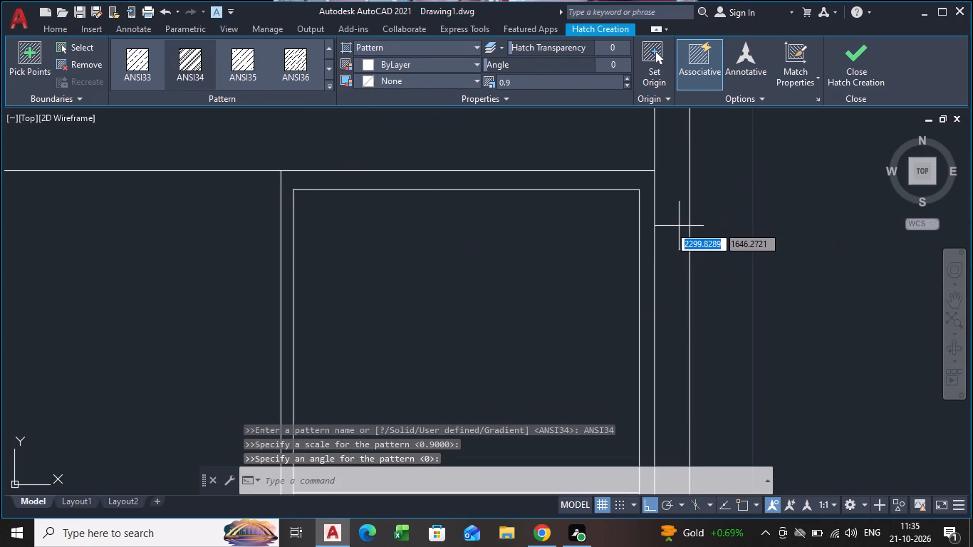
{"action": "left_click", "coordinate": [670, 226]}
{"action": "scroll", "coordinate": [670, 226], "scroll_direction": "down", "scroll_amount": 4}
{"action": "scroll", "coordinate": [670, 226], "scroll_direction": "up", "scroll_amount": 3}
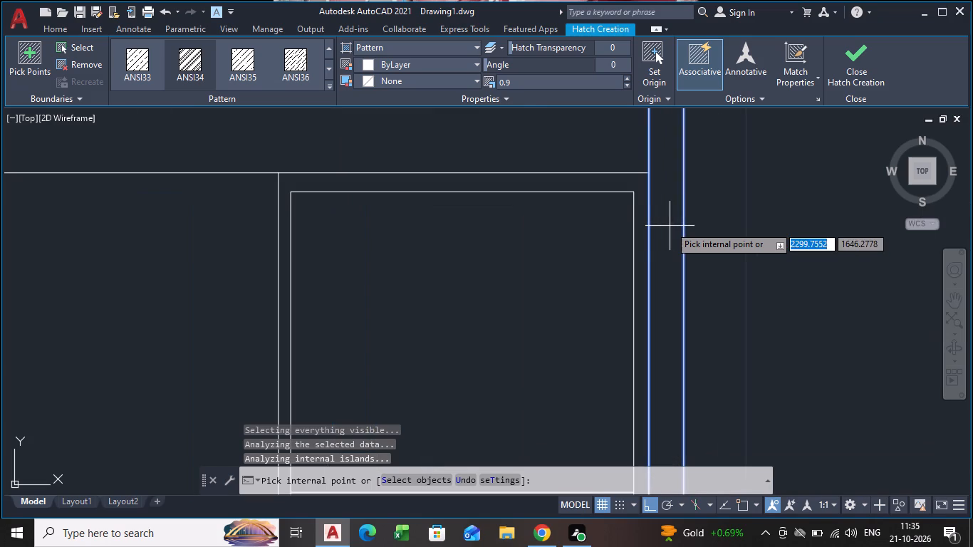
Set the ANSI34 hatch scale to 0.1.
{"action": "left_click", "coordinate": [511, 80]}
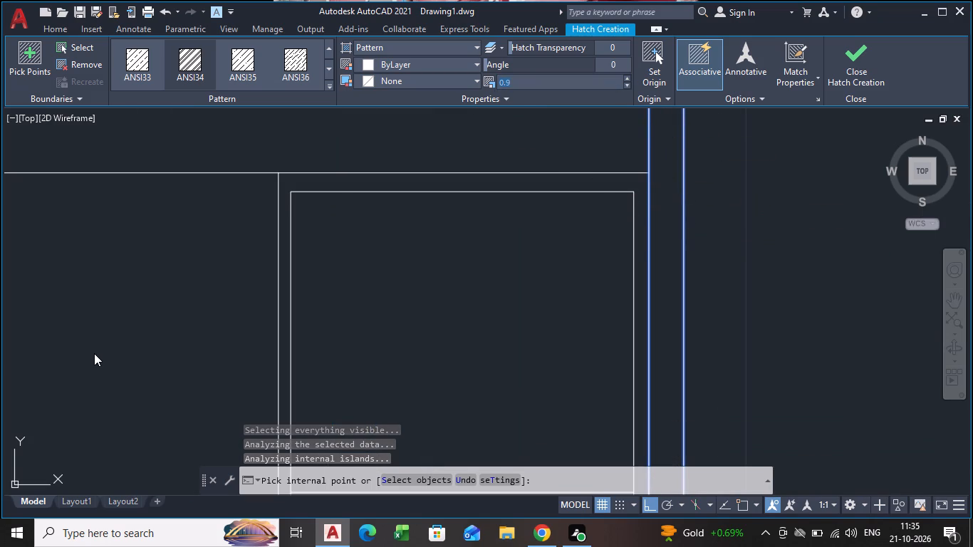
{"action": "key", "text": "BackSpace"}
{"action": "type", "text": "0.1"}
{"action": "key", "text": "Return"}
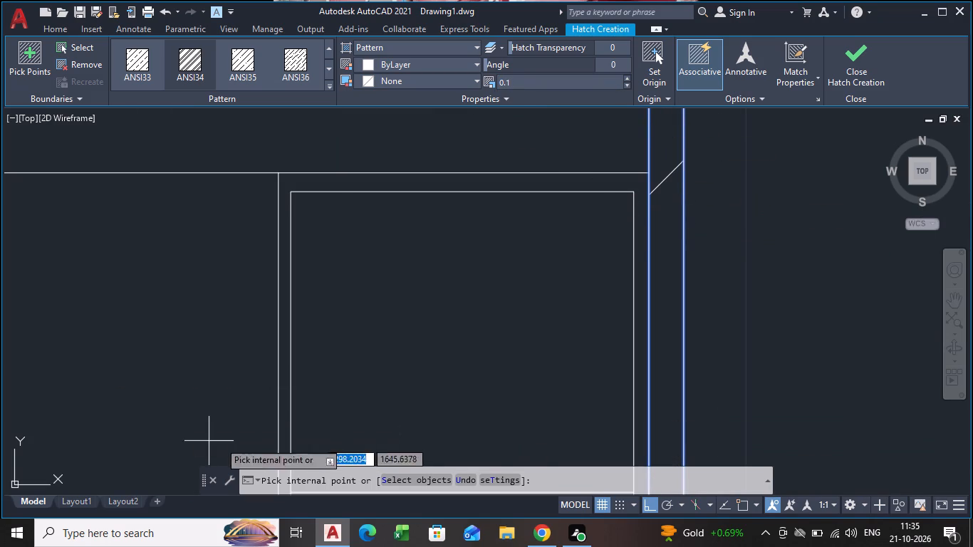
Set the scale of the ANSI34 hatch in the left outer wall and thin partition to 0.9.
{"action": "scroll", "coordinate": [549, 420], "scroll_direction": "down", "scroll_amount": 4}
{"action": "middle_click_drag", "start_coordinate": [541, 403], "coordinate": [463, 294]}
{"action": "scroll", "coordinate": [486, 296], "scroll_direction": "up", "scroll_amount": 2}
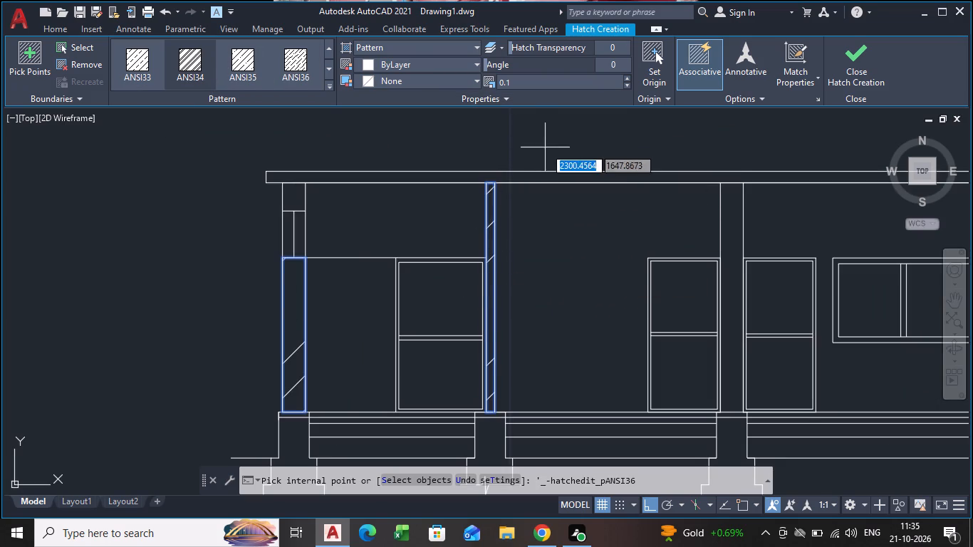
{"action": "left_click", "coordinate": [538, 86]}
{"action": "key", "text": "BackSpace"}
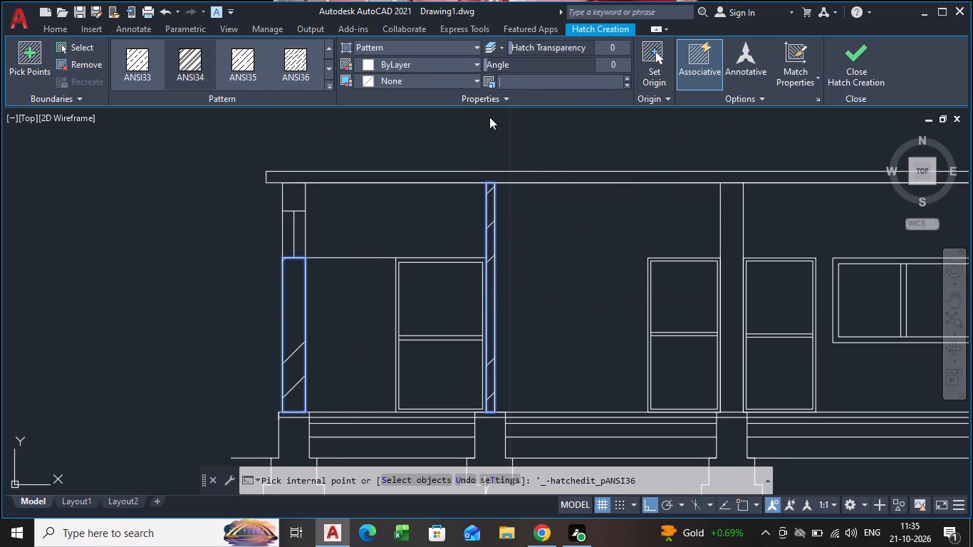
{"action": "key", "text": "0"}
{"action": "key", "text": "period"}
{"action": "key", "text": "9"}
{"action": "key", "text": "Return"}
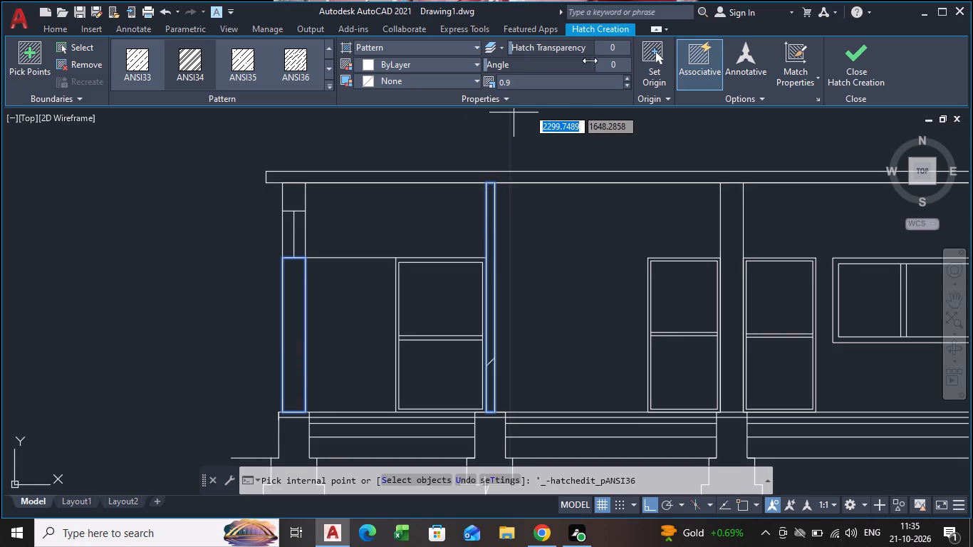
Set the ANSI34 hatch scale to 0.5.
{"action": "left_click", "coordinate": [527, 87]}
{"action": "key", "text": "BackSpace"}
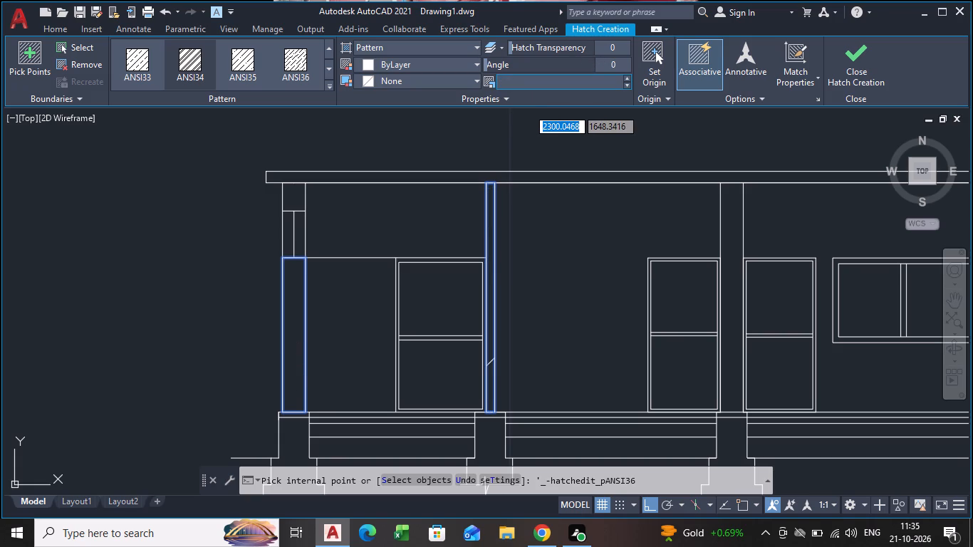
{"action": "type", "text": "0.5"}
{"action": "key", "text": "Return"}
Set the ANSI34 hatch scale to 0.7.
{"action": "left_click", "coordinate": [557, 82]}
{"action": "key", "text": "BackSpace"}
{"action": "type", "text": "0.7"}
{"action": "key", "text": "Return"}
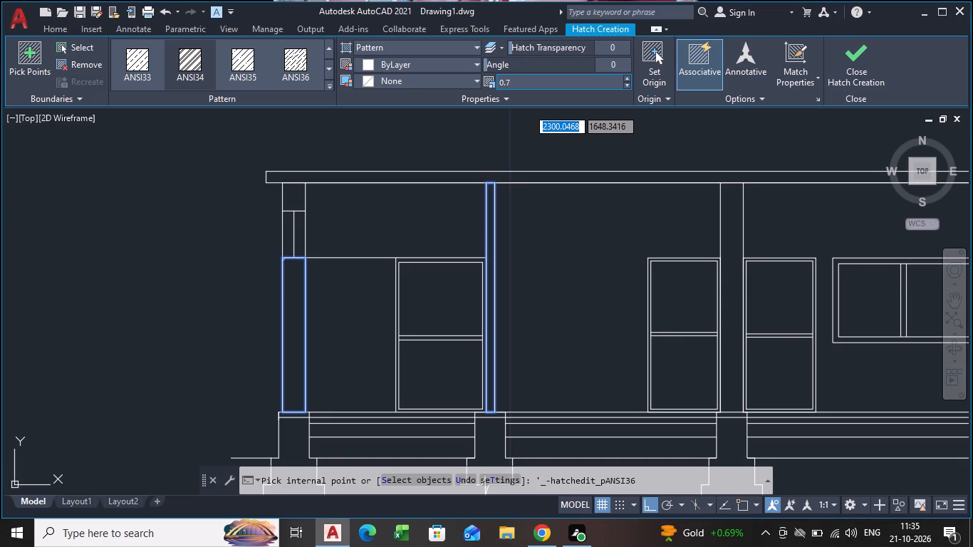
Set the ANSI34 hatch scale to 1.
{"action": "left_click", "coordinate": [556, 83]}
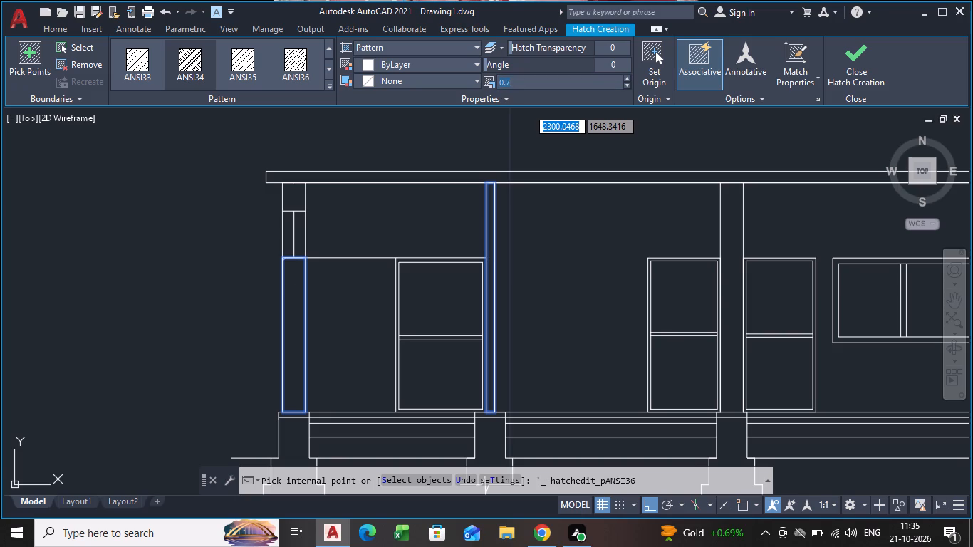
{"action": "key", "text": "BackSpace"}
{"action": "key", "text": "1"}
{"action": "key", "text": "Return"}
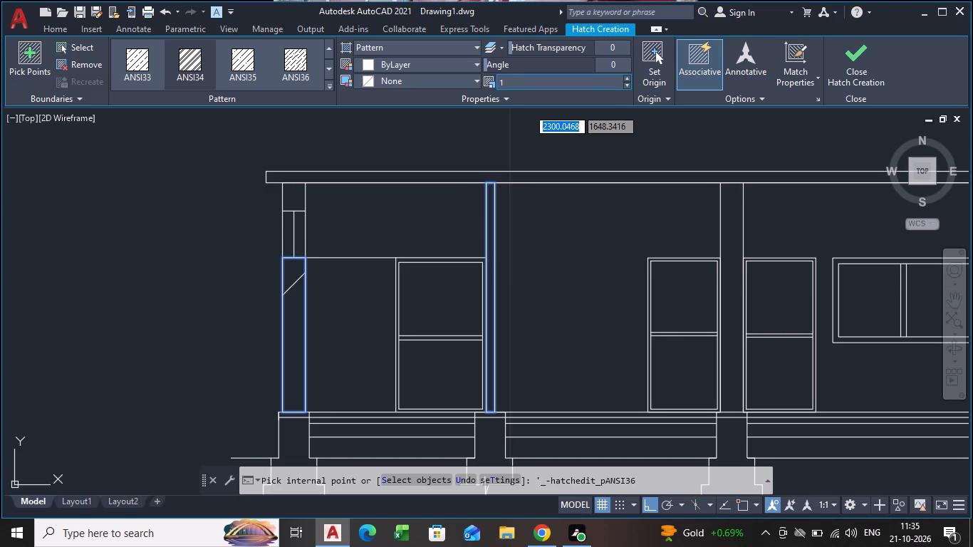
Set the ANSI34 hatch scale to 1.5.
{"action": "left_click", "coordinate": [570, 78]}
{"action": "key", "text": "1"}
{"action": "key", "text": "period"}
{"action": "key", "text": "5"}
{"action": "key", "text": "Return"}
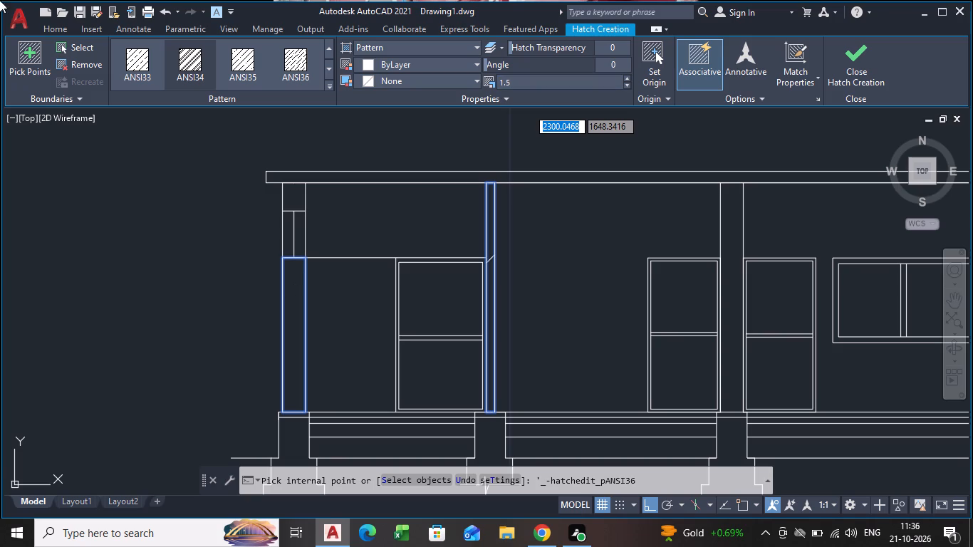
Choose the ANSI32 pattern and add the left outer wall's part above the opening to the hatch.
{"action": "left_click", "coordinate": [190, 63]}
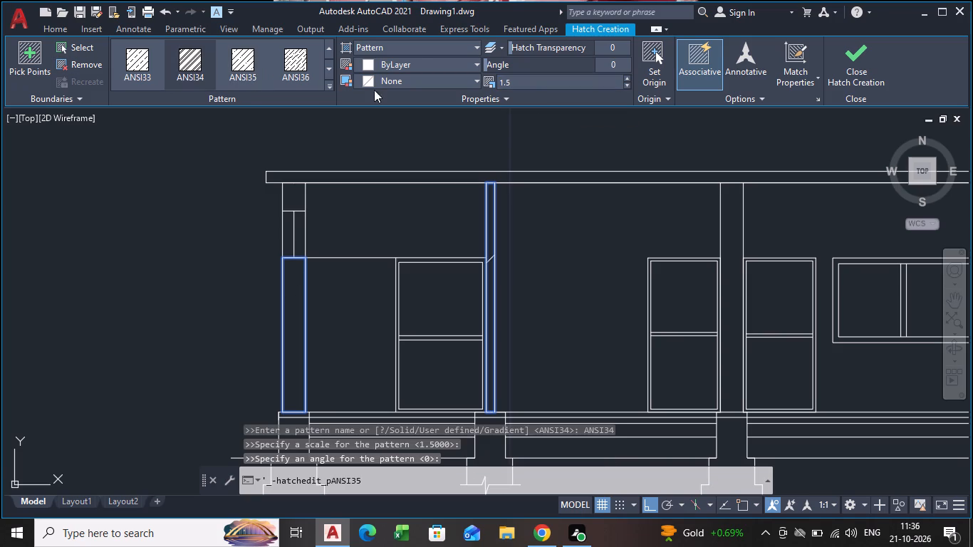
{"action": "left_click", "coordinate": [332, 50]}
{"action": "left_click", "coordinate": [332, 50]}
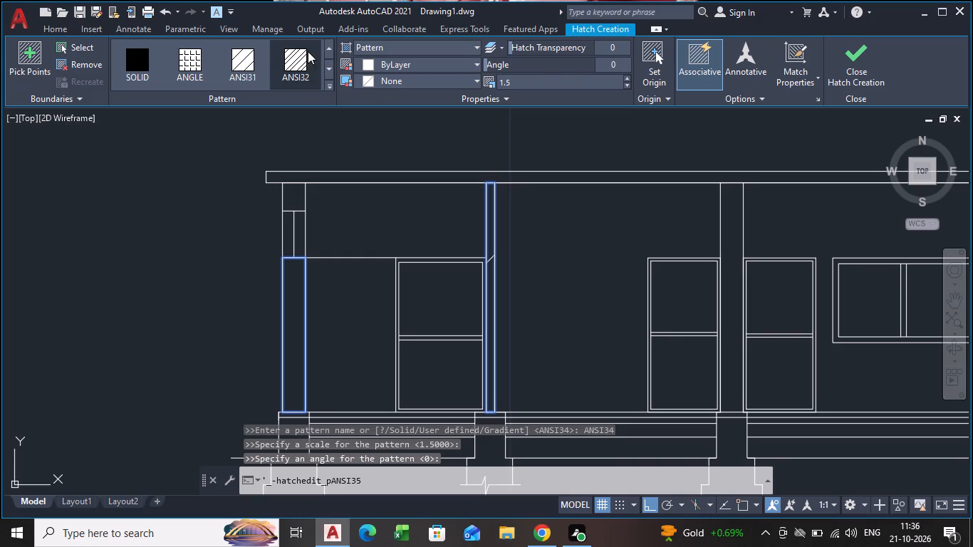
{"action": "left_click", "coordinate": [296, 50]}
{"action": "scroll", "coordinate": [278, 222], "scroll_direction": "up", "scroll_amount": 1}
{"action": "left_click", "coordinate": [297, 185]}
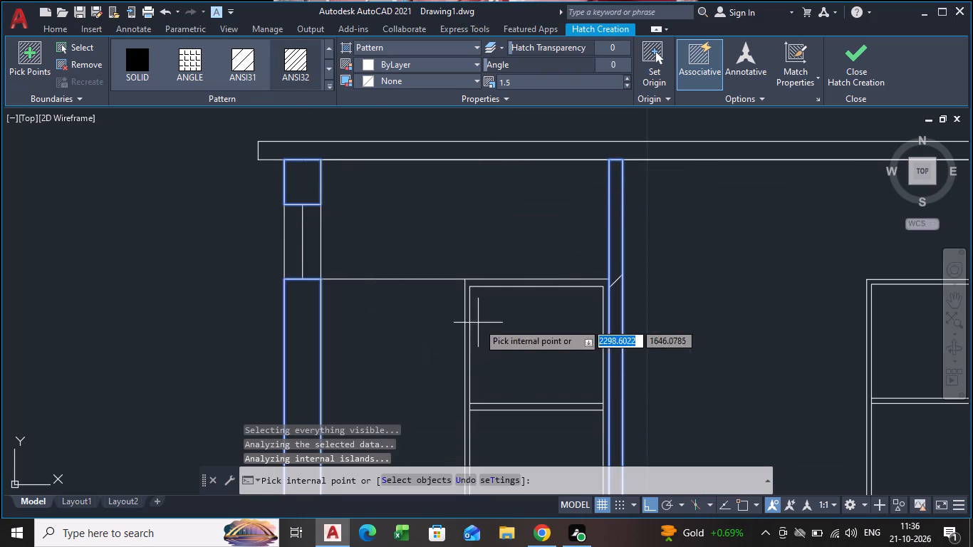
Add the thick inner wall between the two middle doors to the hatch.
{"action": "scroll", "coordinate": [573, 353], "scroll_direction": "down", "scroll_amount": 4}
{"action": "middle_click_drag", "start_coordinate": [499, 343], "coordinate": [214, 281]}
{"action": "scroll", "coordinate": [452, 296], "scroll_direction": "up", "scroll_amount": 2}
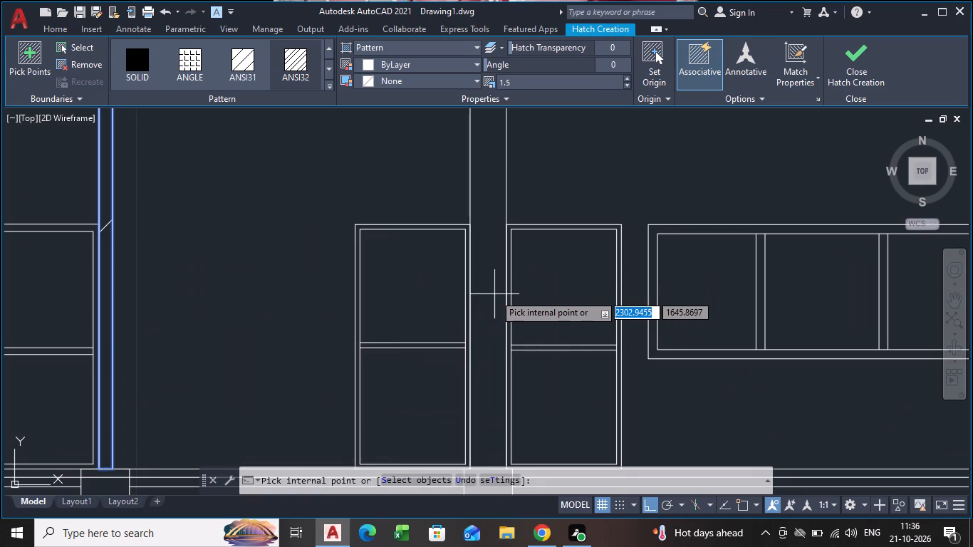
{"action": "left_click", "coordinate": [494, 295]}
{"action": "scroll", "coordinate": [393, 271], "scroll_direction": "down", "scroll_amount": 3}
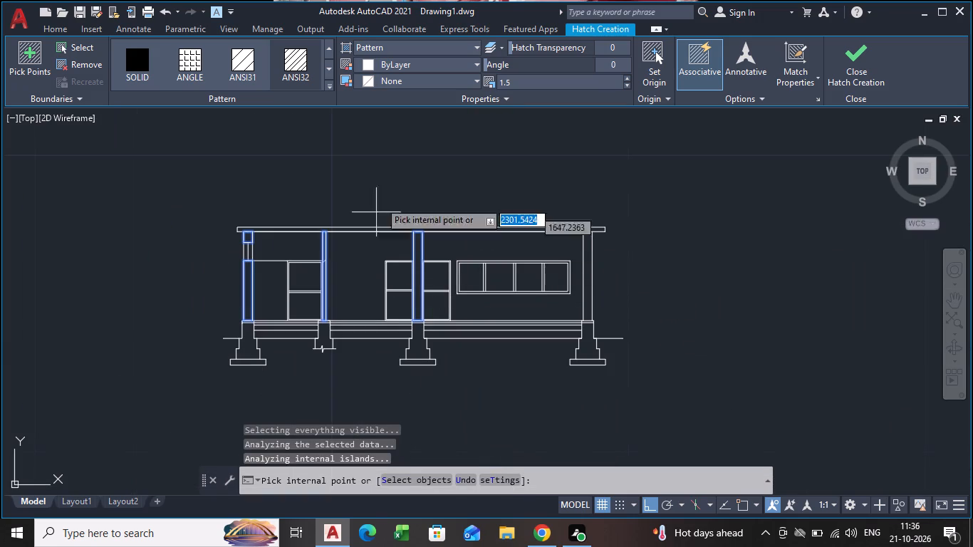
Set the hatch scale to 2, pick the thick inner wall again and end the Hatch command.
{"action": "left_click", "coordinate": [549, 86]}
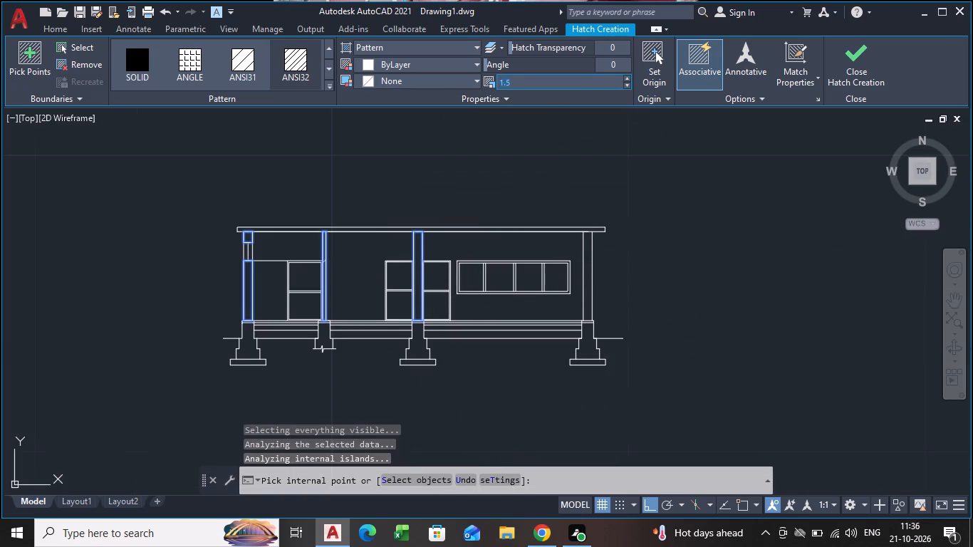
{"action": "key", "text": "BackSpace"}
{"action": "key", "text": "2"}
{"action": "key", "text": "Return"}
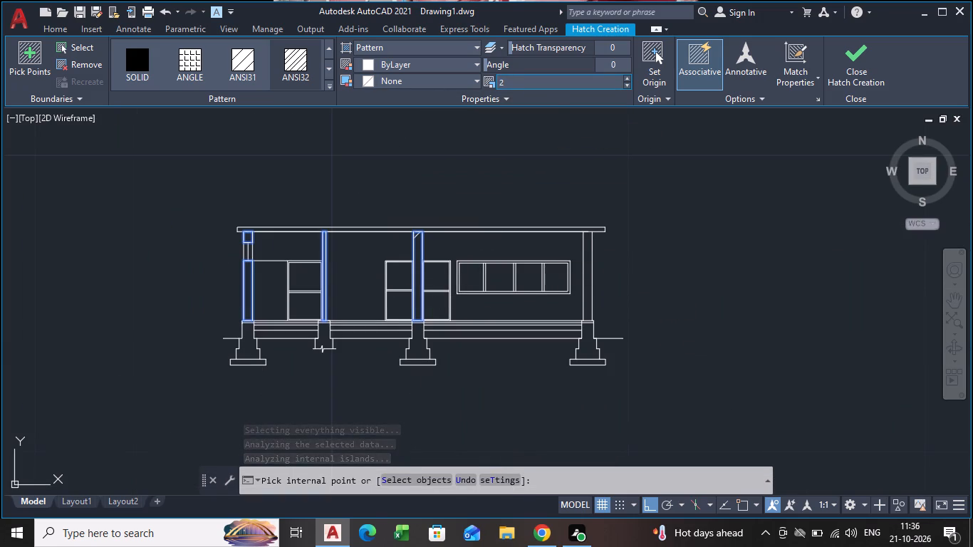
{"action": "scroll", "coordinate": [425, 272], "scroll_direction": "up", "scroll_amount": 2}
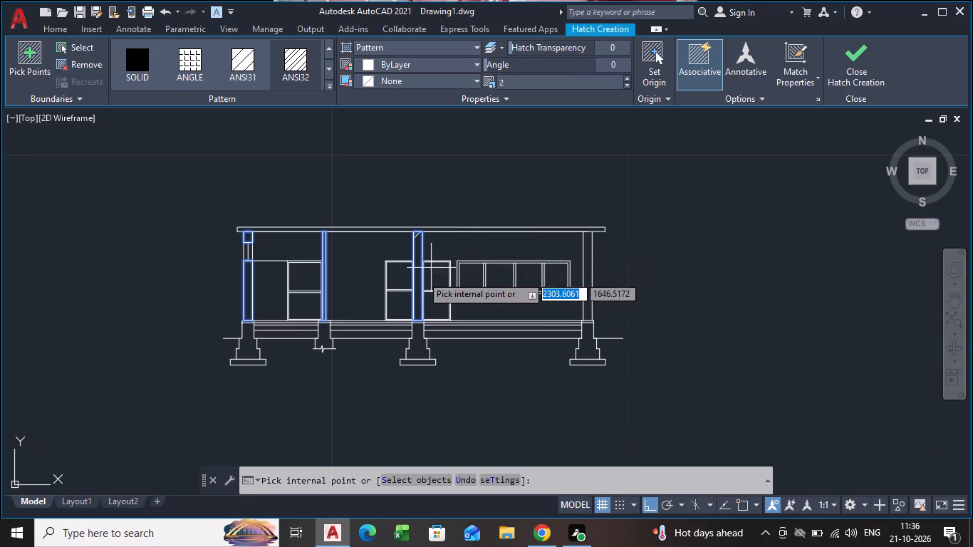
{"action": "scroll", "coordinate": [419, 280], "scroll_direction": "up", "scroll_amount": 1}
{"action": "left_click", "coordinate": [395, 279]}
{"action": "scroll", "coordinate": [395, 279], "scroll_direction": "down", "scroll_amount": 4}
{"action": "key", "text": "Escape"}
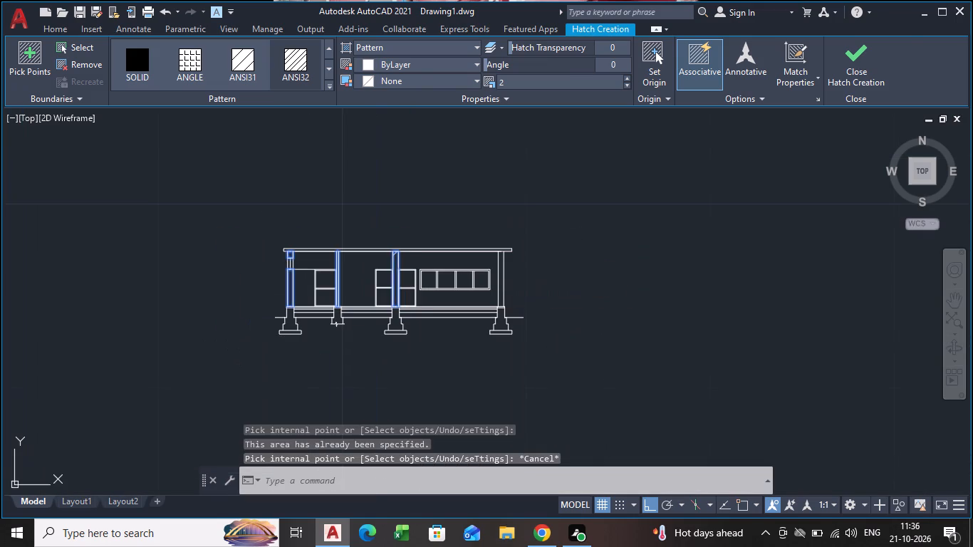
Delete the combined wall hatch by its line at the top of the thick inner wall.
{"action": "scroll", "coordinate": [328, 293], "scroll_direction": "up", "scroll_amount": 3}
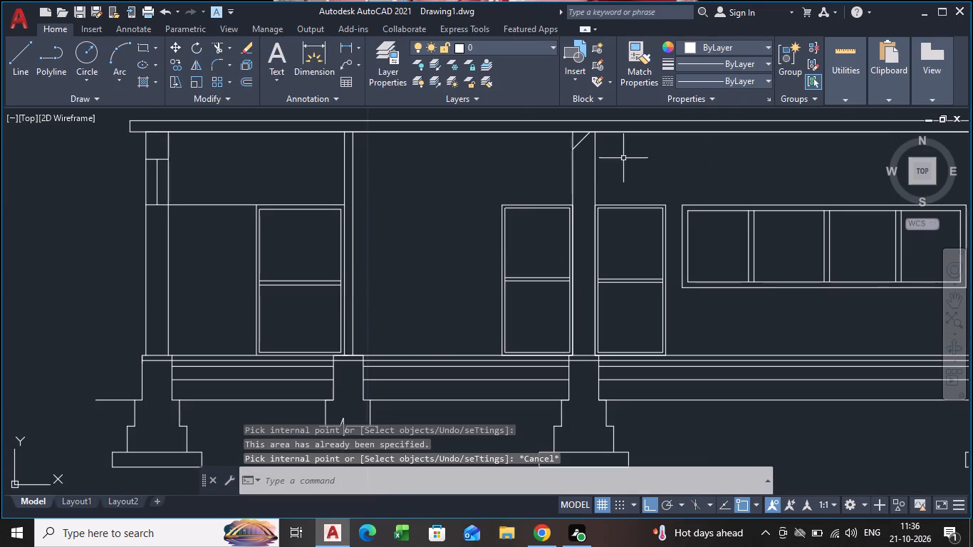
{"action": "left_click", "coordinate": [578, 144]}
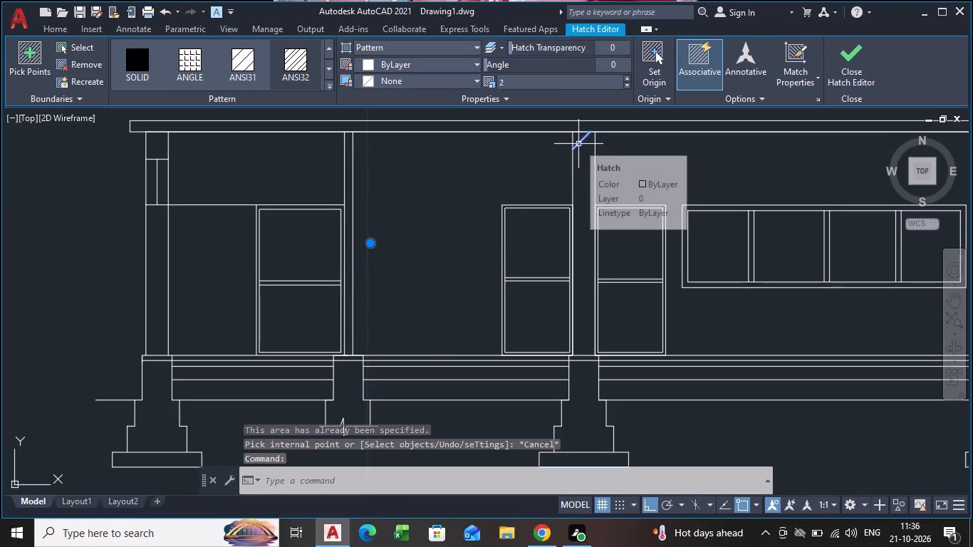
{"action": "key", "text": "Delete"}
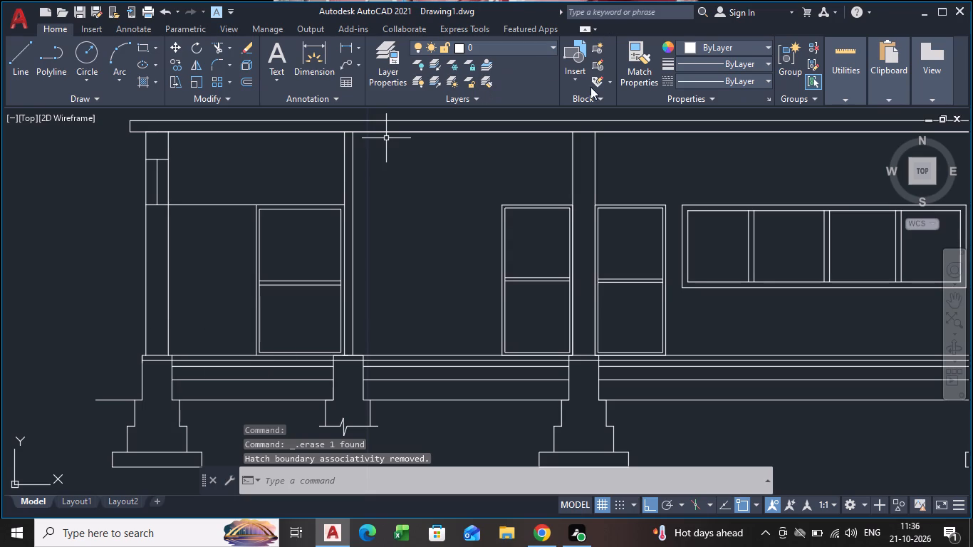
Start a new hatch with the ANSI32 pattern and set its scale to 0.2.
{"action": "key", "text": "h"}
{"action": "key", "text": "Return"}
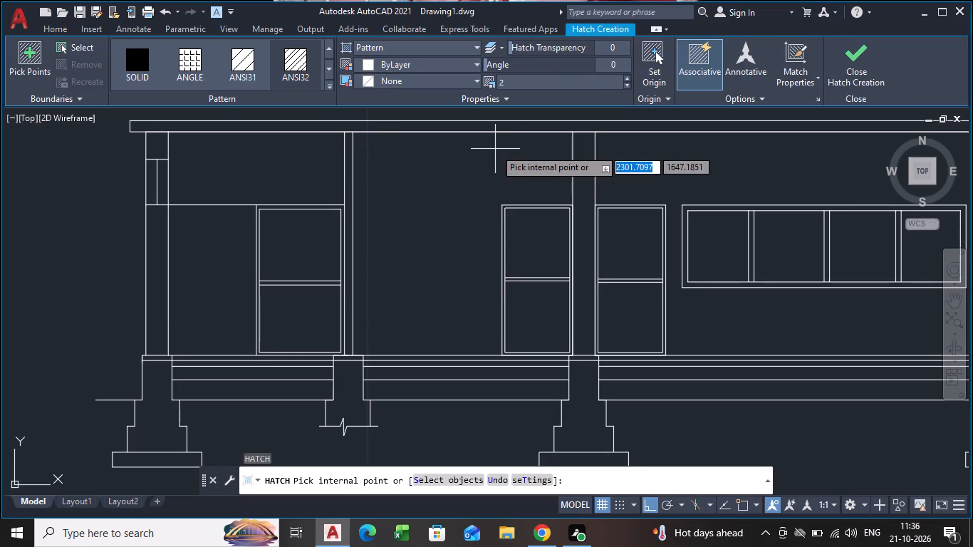
{"action": "left_click", "coordinate": [292, 63]}
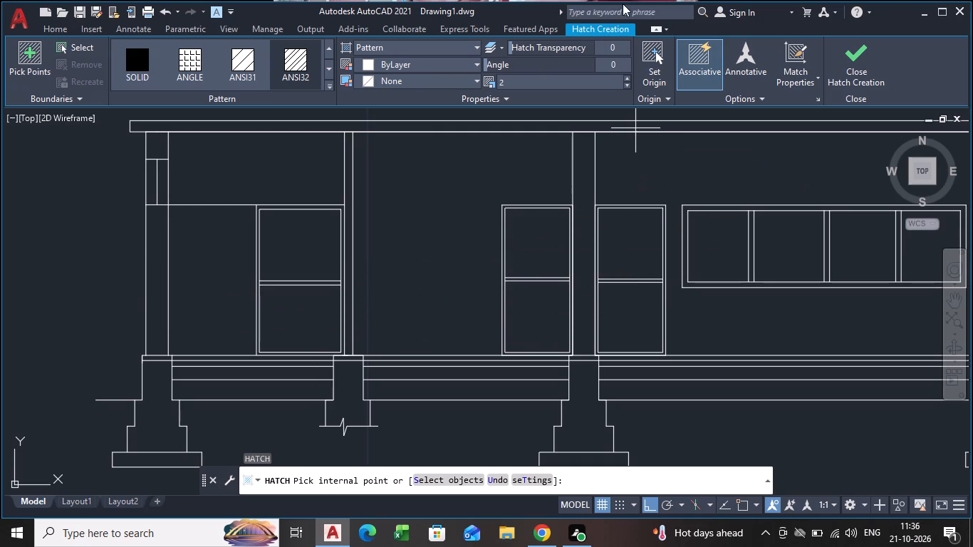
{"action": "left_click", "coordinate": [517, 83]}
{"action": "key", "text": "BackSpace"}
{"action": "key", "text": "BackSpace"}
{"action": "type", "text": "0."}
{"action": "key", "text": "2"}
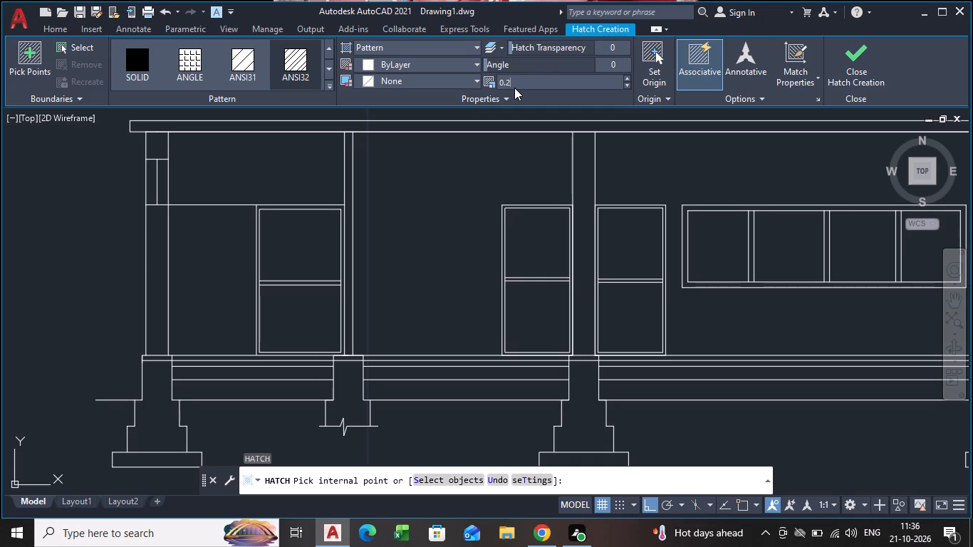
{"action": "key", "text": "Return"}
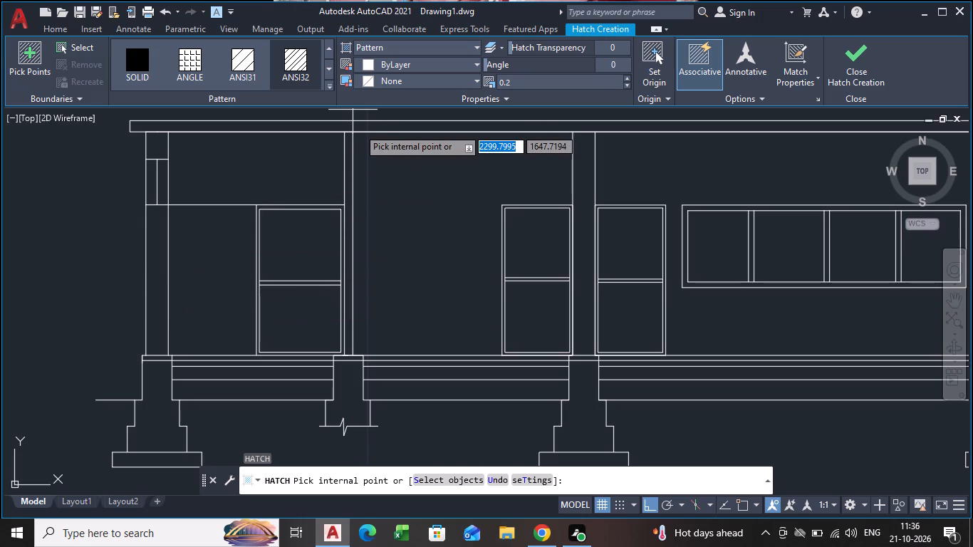
Switch the hatch pattern to AR-CONC and try to hatch the roof slab by an internal point above the left room.
{"action": "left_click", "coordinate": [331, 85]}
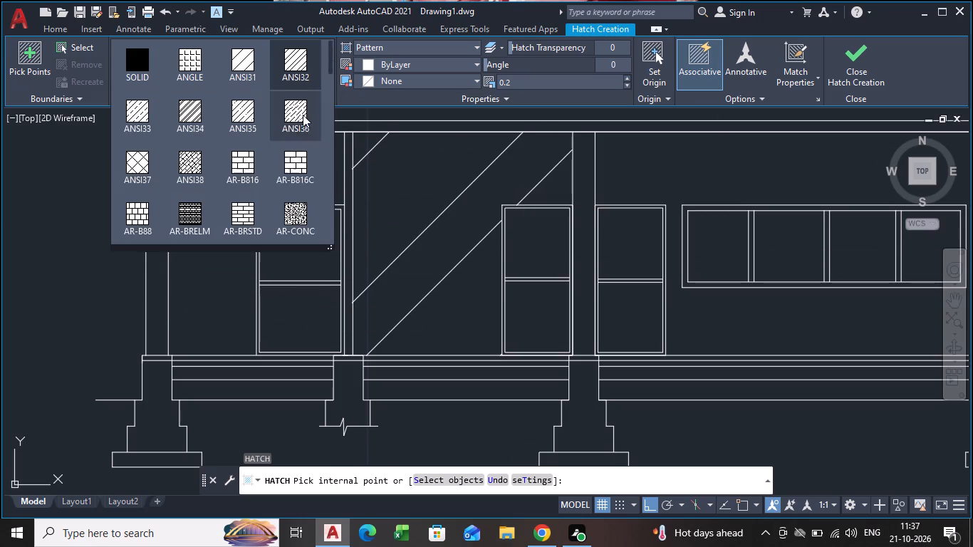
{"action": "left_click", "coordinate": [296, 214]}
{"action": "scroll", "coordinate": [383, 201], "scroll_direction": "down", "scroll_amount": 1}
{"action": "scroll", "coordinate": [333, 150], "scroll_direction": "up", "scroll_amount": 1}
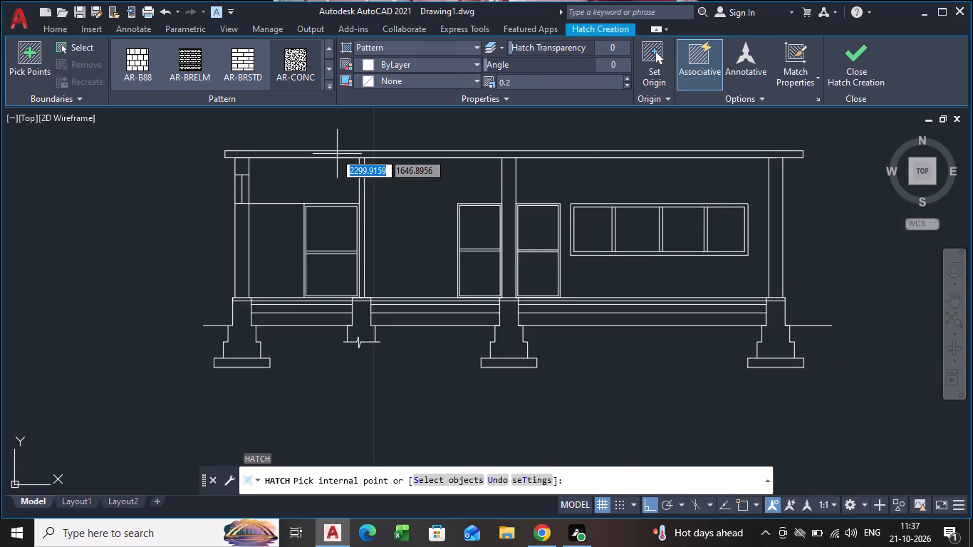
{"action": "scroll", "coordinate": [333, 150], "scroll_direction": "up", "scroll_amount": 4}
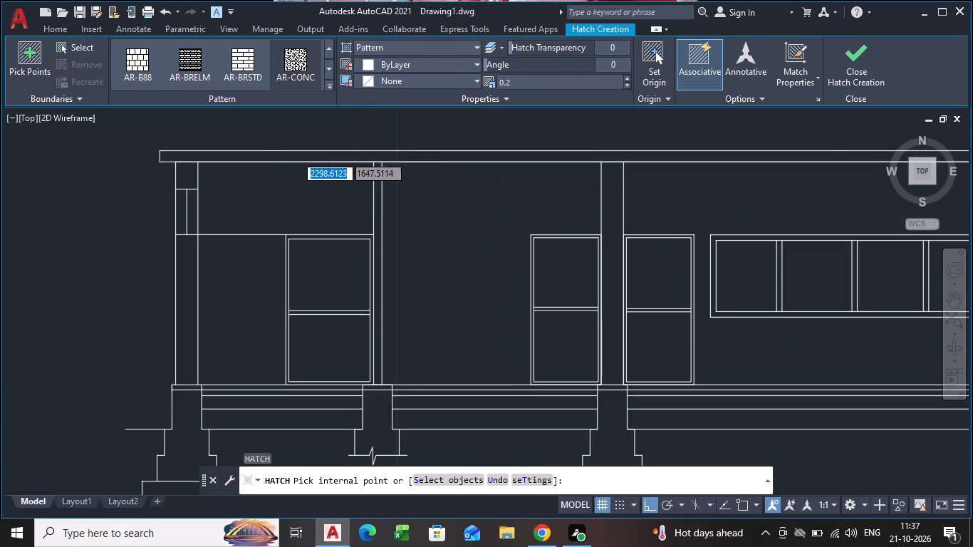
{"action": "scroll", "coordinate": [296, 155], "scroll_direction": "up", "scroll_amount": 1}
{"action": "left_click", "coordinate": [296, 155]}
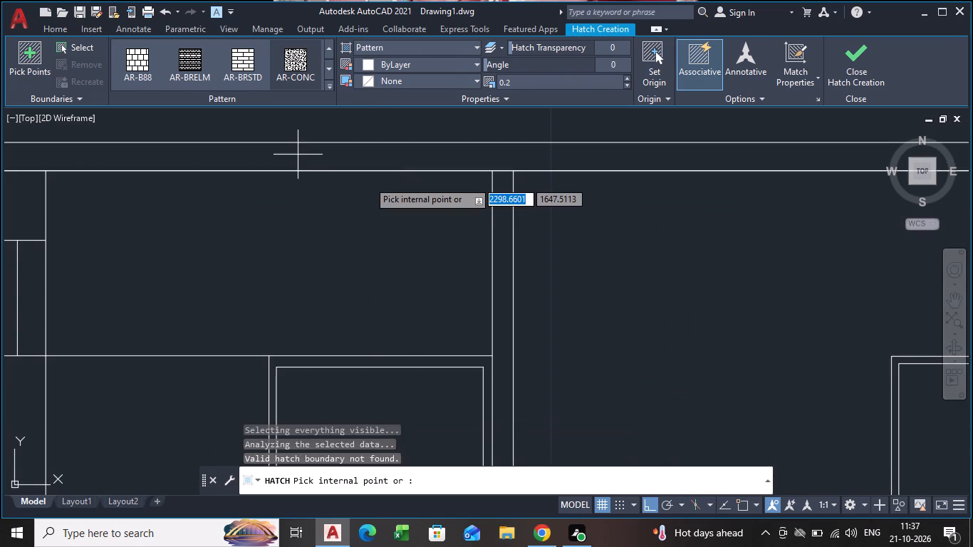
{"action": "scroll", "coordinate": [371, 177], "scroll_direction": "down", "scroll_amount": 4}
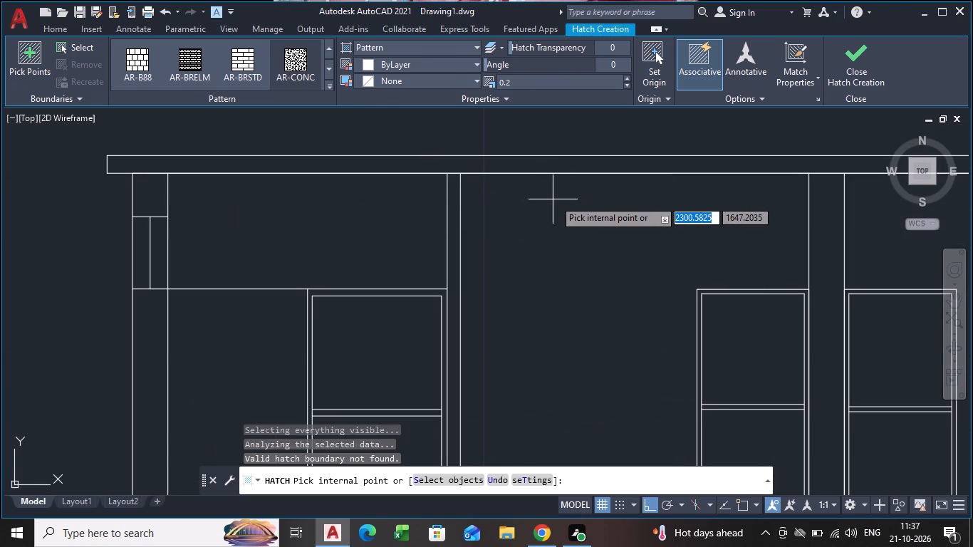
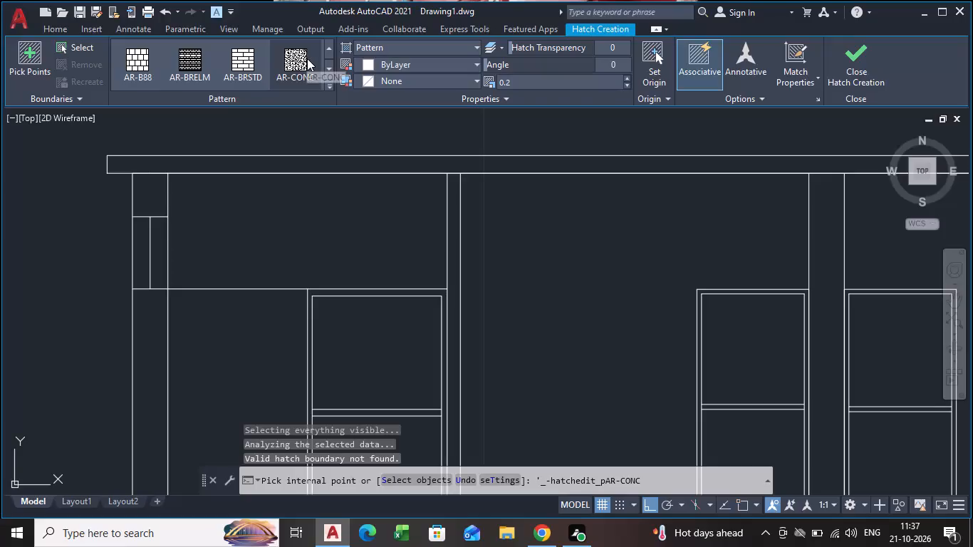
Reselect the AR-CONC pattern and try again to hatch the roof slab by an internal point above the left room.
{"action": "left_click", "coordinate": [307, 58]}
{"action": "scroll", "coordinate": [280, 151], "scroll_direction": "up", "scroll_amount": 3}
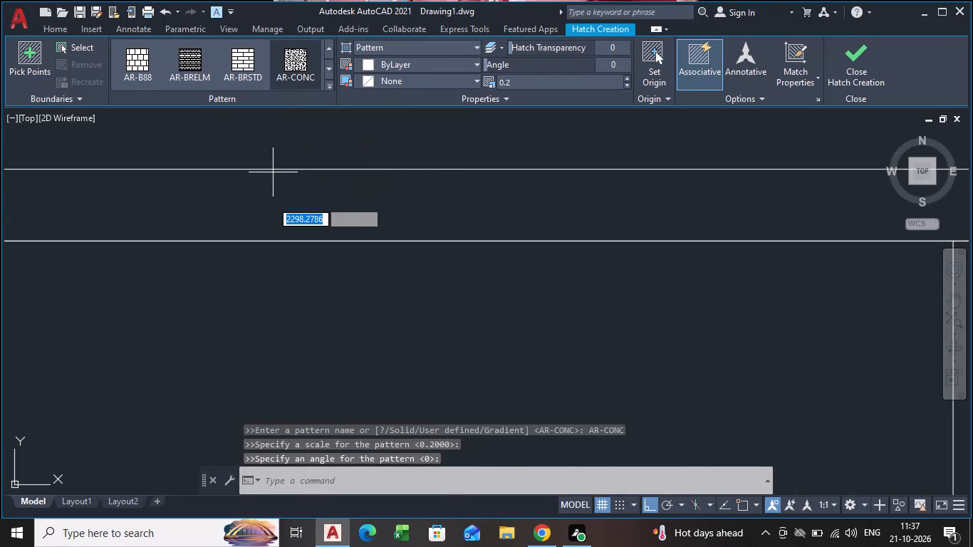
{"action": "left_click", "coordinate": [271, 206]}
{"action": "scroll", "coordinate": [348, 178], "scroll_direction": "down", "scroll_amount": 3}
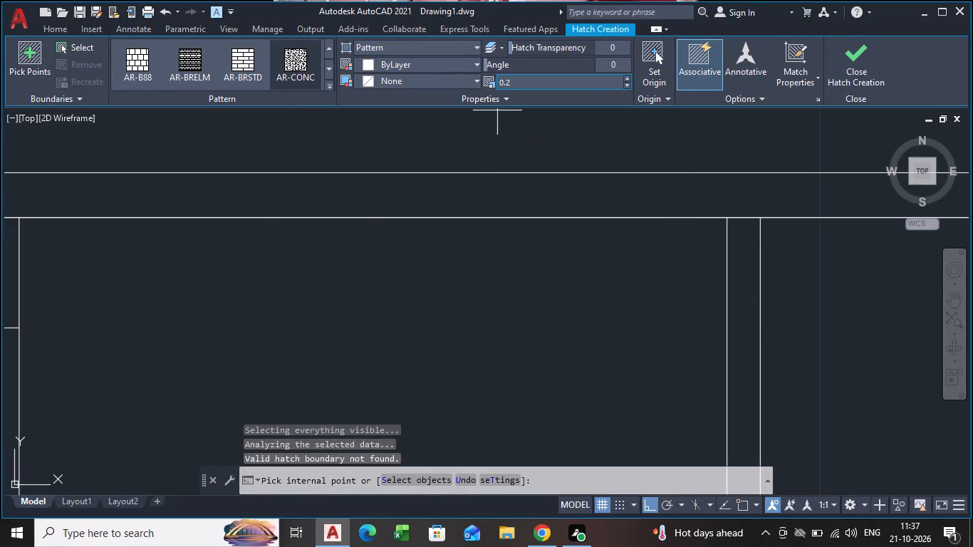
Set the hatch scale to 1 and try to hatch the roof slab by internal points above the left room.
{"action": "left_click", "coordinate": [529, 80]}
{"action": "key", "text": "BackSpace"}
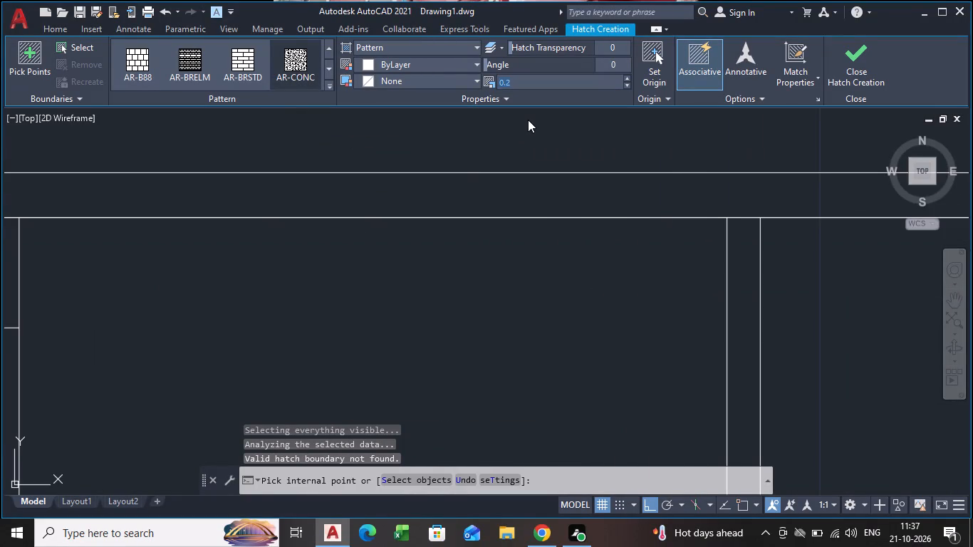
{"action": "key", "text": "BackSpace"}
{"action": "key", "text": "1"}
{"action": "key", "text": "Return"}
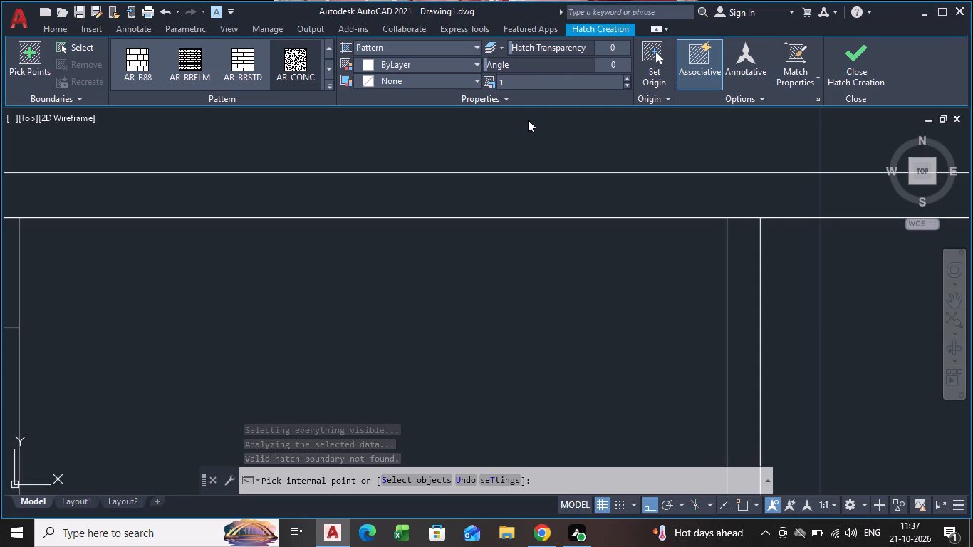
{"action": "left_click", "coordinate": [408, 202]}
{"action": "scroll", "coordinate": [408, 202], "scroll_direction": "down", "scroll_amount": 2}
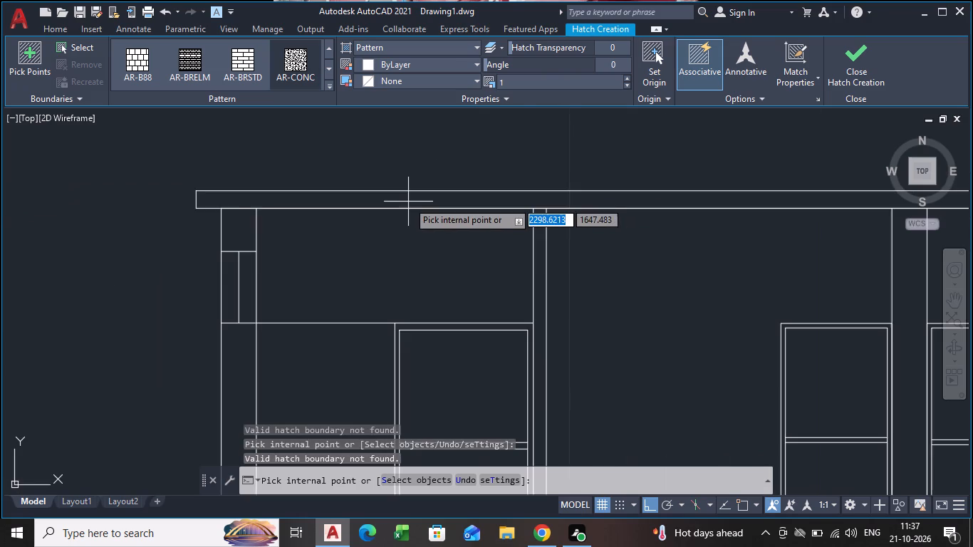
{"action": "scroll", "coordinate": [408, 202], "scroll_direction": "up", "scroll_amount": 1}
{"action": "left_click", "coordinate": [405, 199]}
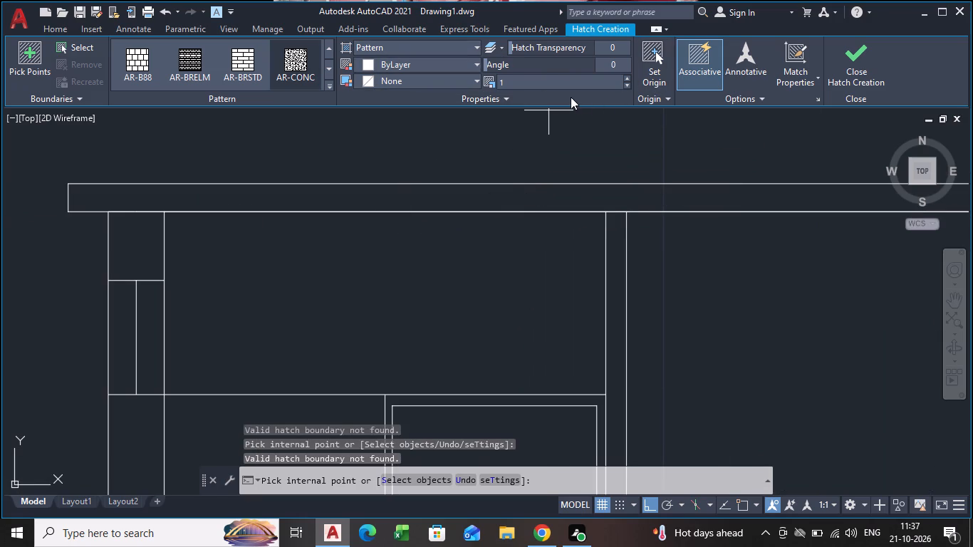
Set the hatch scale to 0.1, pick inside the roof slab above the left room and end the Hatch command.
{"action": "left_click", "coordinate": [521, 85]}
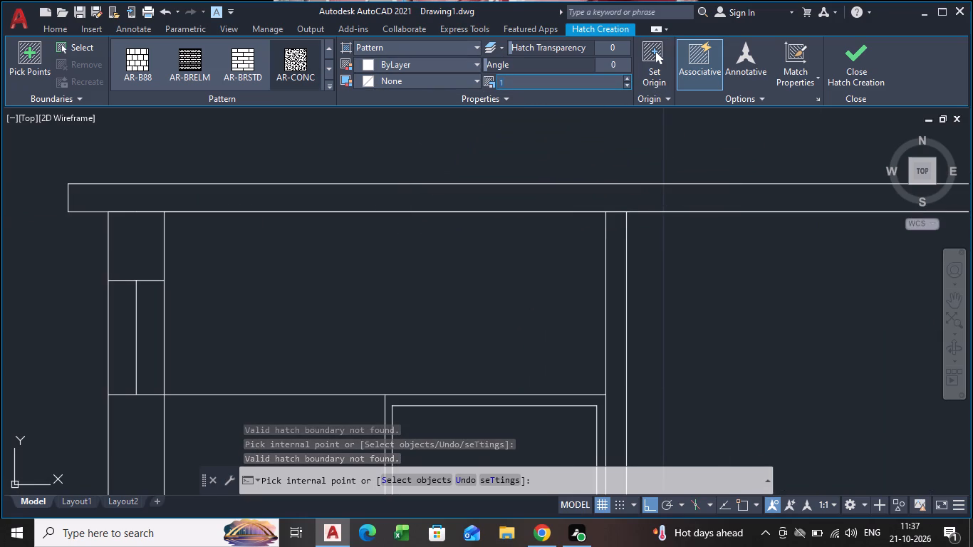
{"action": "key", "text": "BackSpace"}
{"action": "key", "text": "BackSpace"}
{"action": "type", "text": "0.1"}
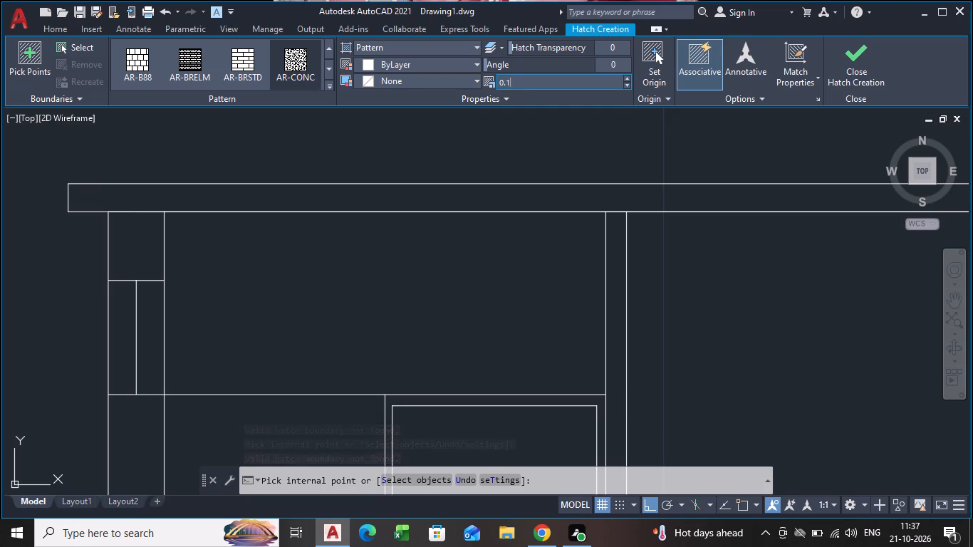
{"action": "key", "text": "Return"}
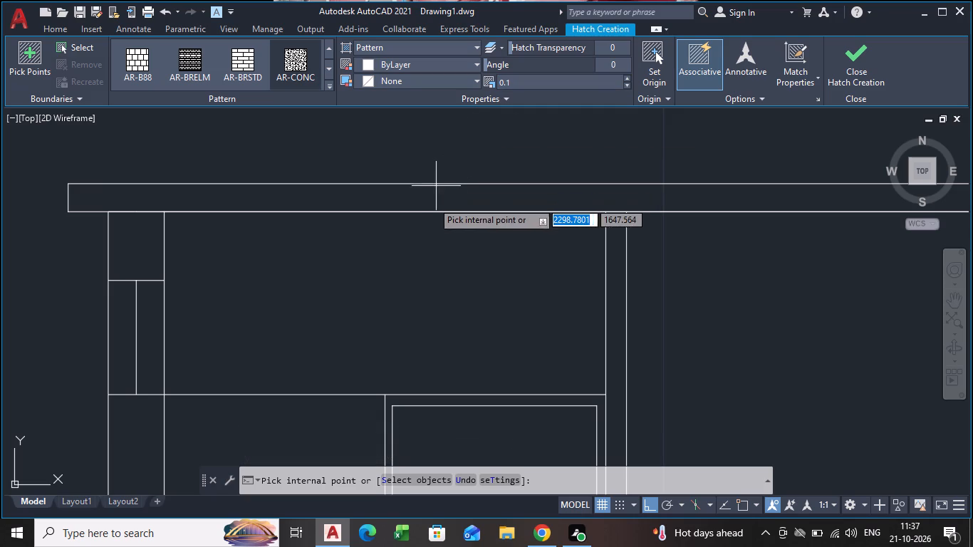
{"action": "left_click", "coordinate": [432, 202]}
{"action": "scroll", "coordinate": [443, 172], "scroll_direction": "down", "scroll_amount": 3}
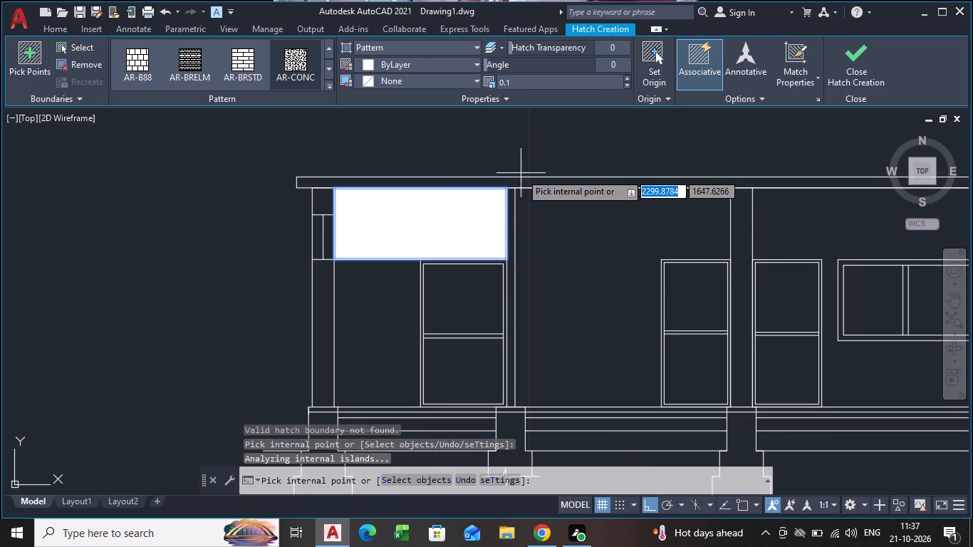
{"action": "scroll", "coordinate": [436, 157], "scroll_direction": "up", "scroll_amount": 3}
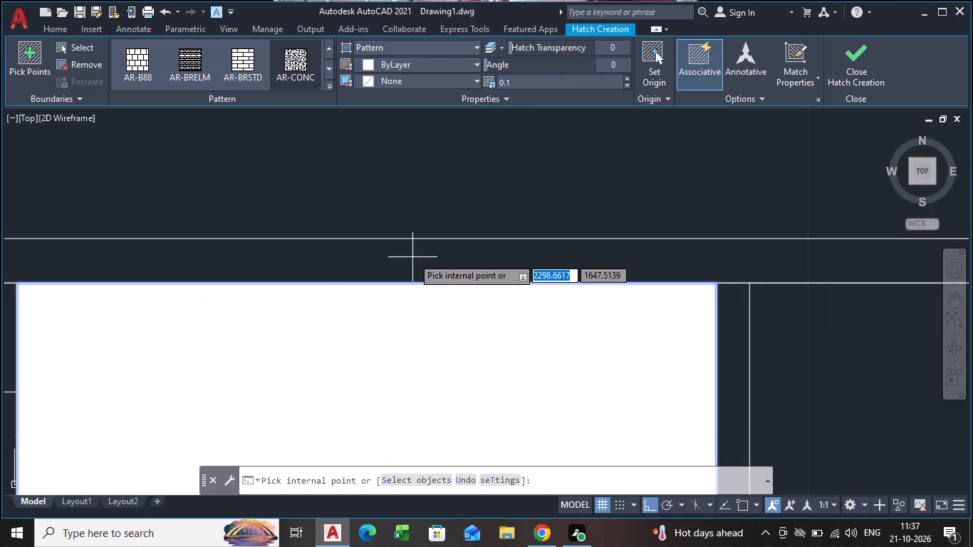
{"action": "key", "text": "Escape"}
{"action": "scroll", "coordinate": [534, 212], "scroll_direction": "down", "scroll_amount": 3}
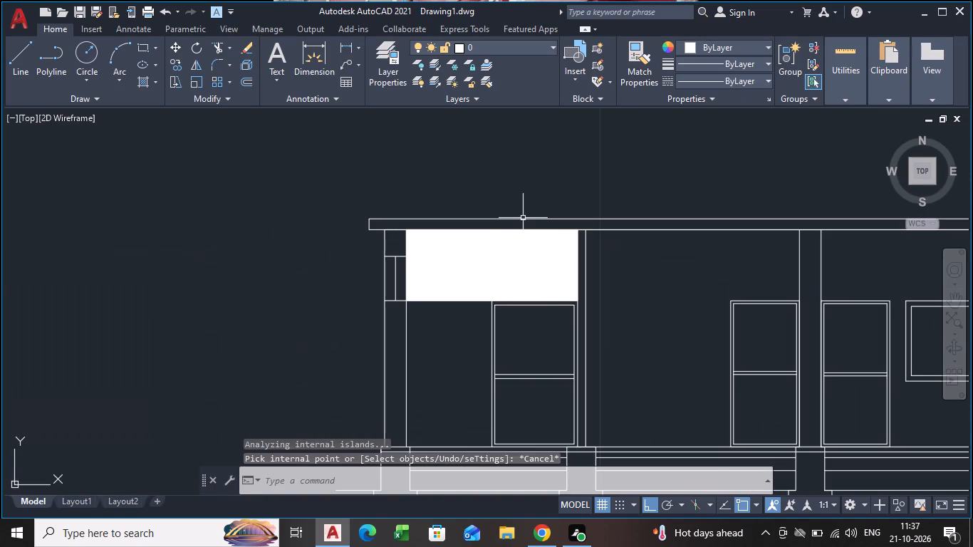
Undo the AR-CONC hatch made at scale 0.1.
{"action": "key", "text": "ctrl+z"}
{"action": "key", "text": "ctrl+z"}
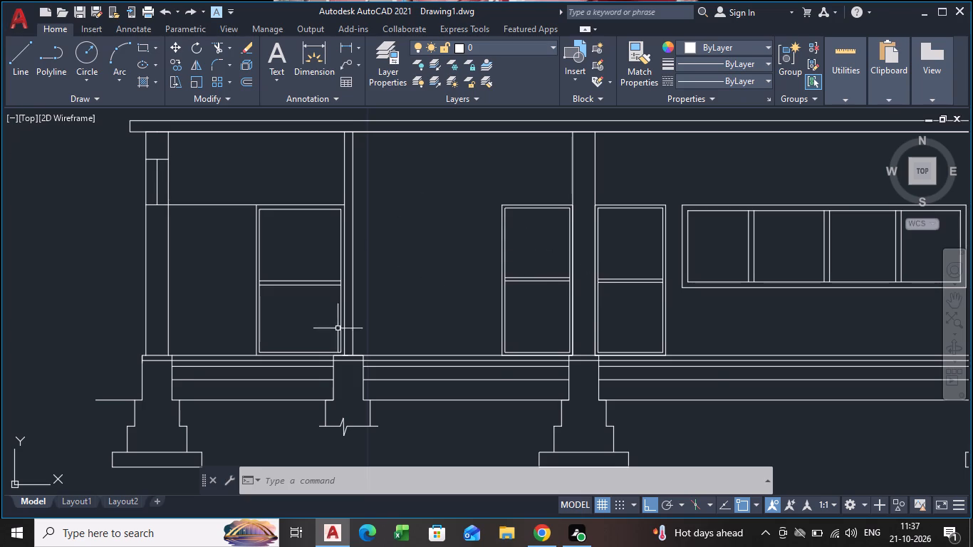
Start a new hatch and choose the JIS_STN_1E pattern.
{"action": "scroll", "coordinate": [311, 264], "scroll_direction": "down", "scroll_amount": 1}
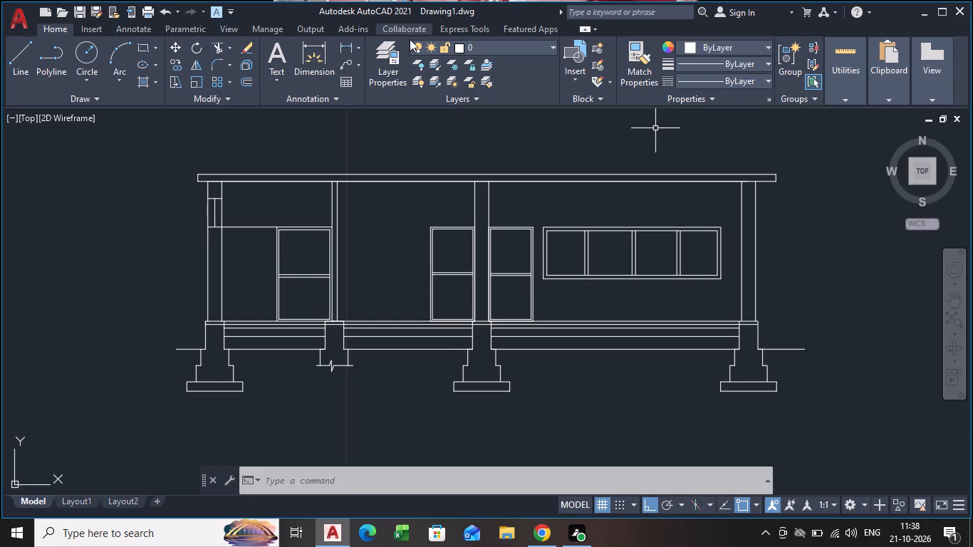
{"action": "key", "text": "h"}
{"action": "key", "text": "Return"}
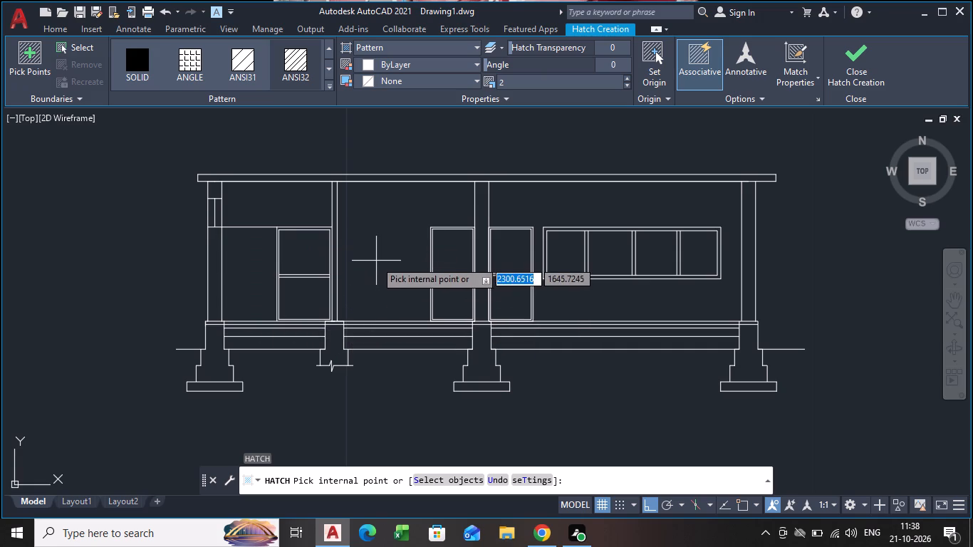
{"action": "left_click", "coordinate": [330, 67]}
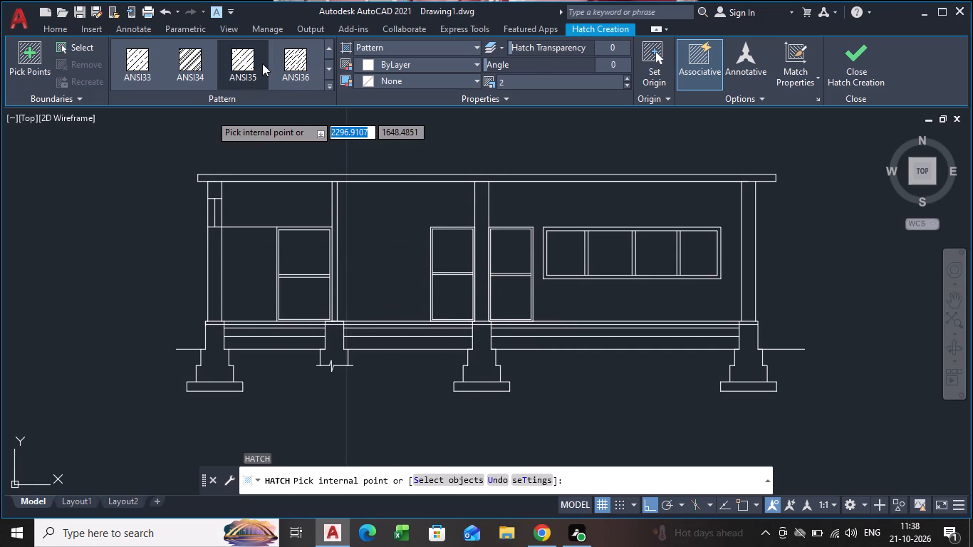
{"action": "left_click", "coordinate": [328, 83]}
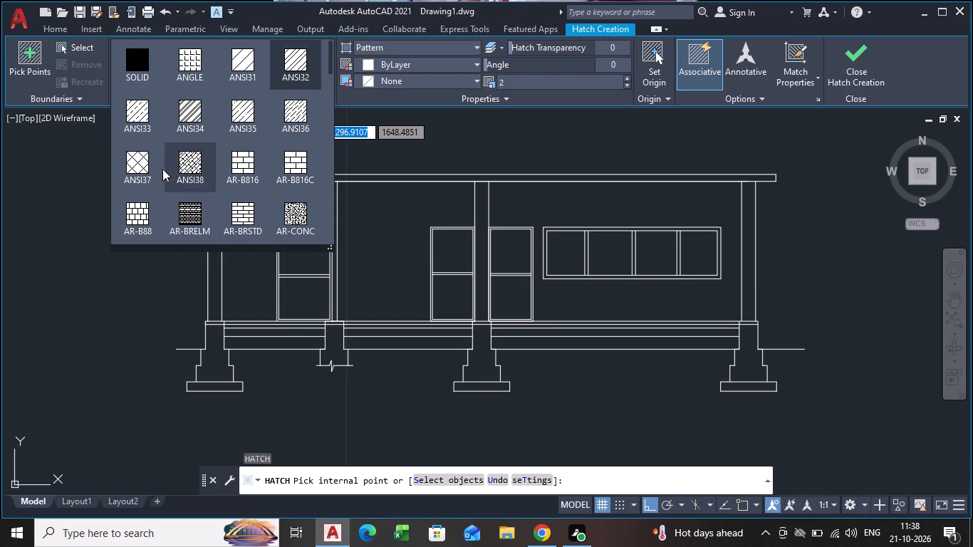
{"action": "scroll", "coordinate": [222, 149], "scroll_direction": "down", "scroll_amount": 1}
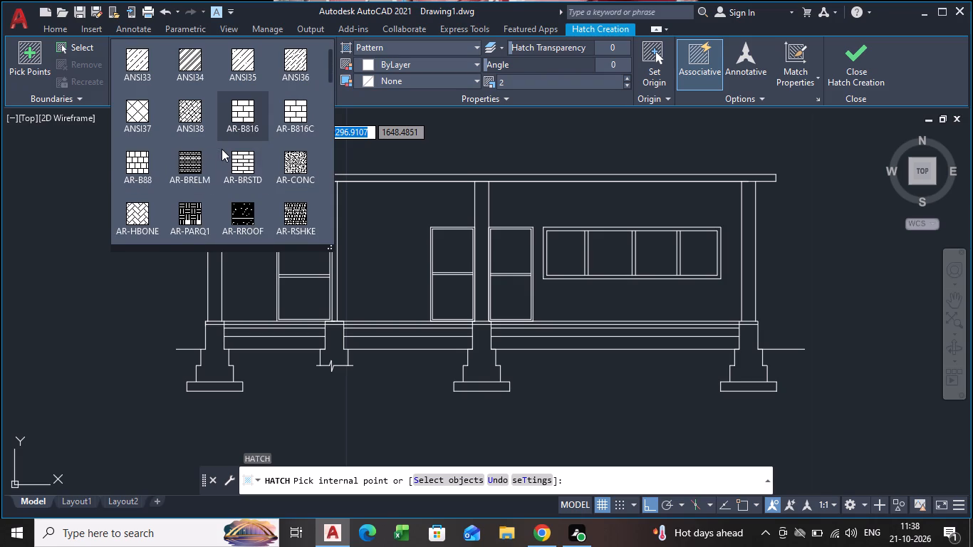
{"action": "scroll", "coordinate": [222, 149], "scroll_direction": "down", "scroll_amount": 2}
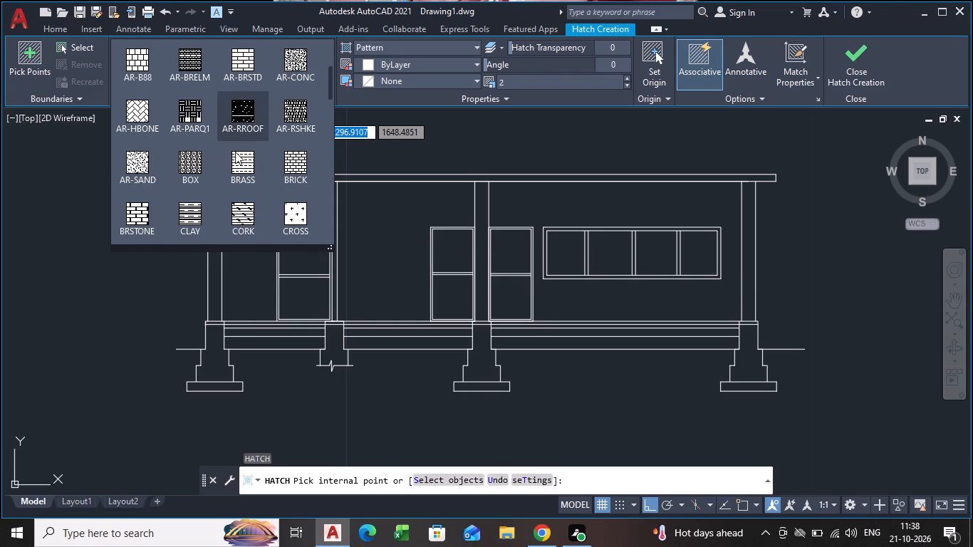
{"action": "scroll", "coordinate": [235, 153], "scroll_direction": "down", "scroll_amount": 1}
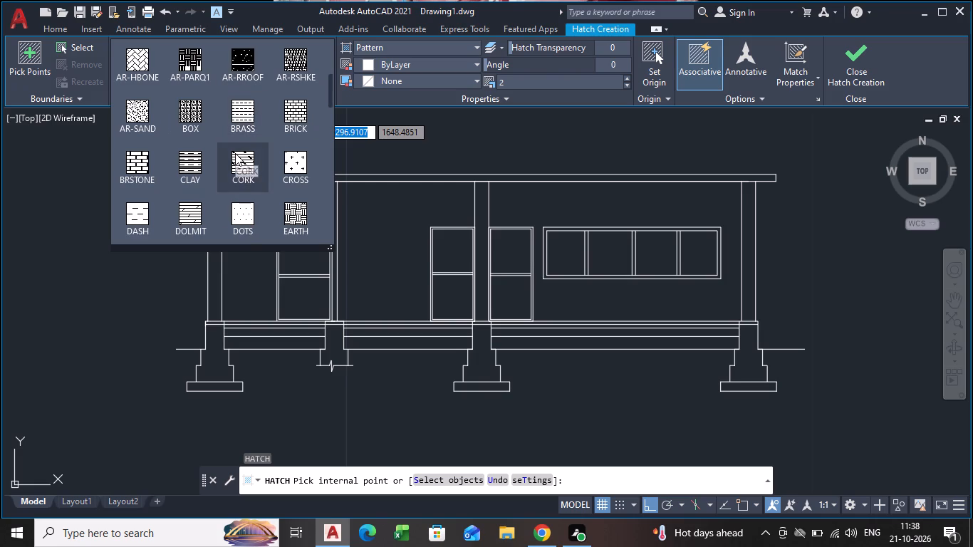
{"action": "scroll", "coordinate": [235, 153], "scroll_direction": "down", "scroll_amount": 4}
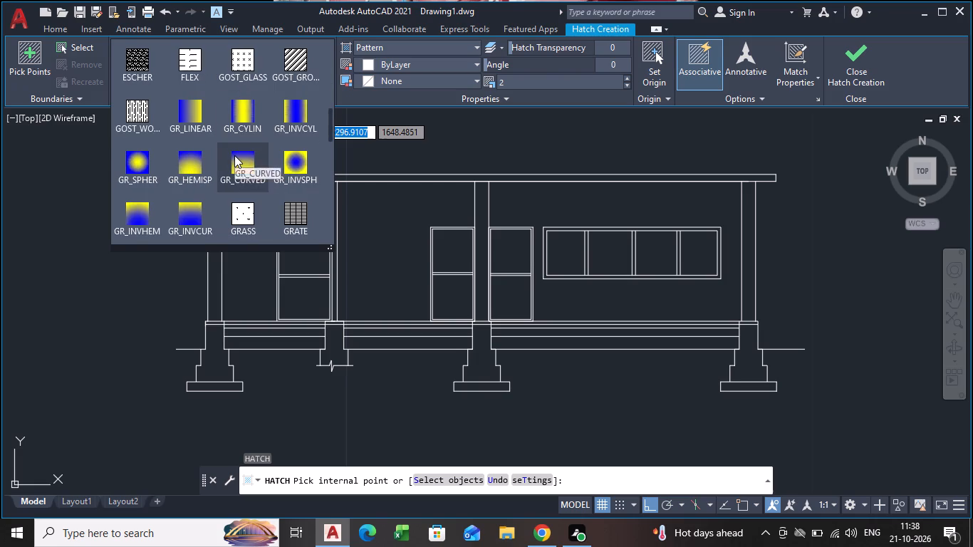
{"action": "scroll", "coordinate": [234, 155], "scroll_direction": "down", "scroll_amount": 8}
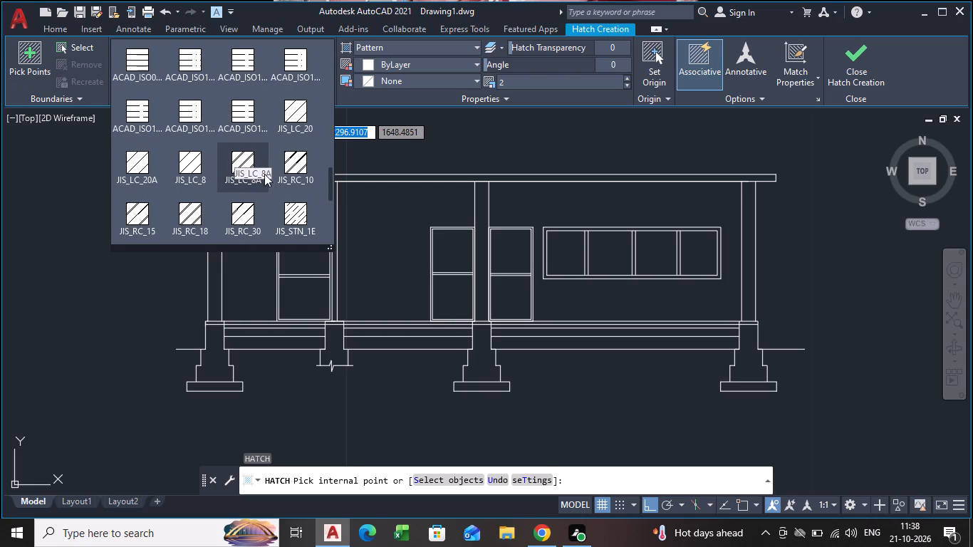
{"action": "left_click", "coordinate": [290, 207]}
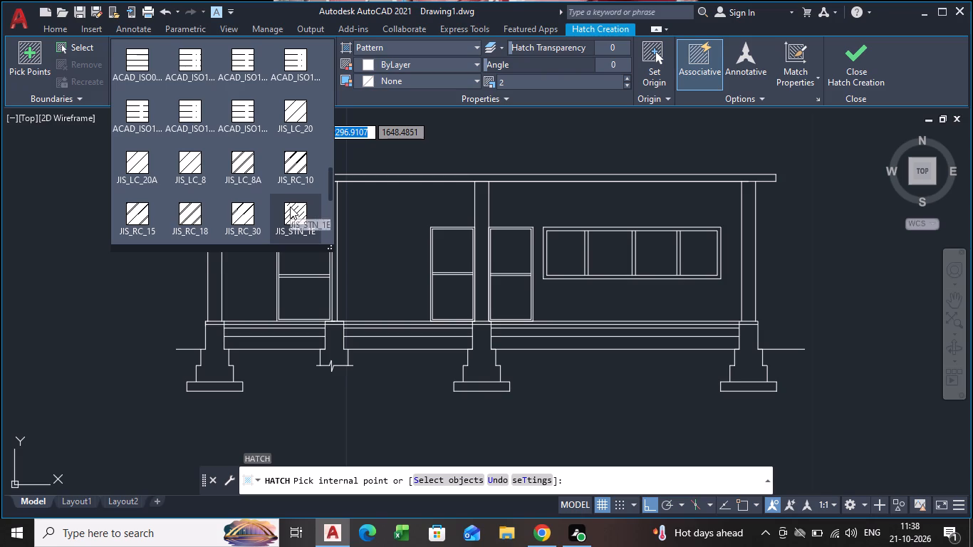
Pick an internal point in the leftmost stepped footing, above its base slab, as the hatch area.
{"action": "scroll", "coordinate": [179, 291], "scroll_direction": "up", "scroll_amount": 3}
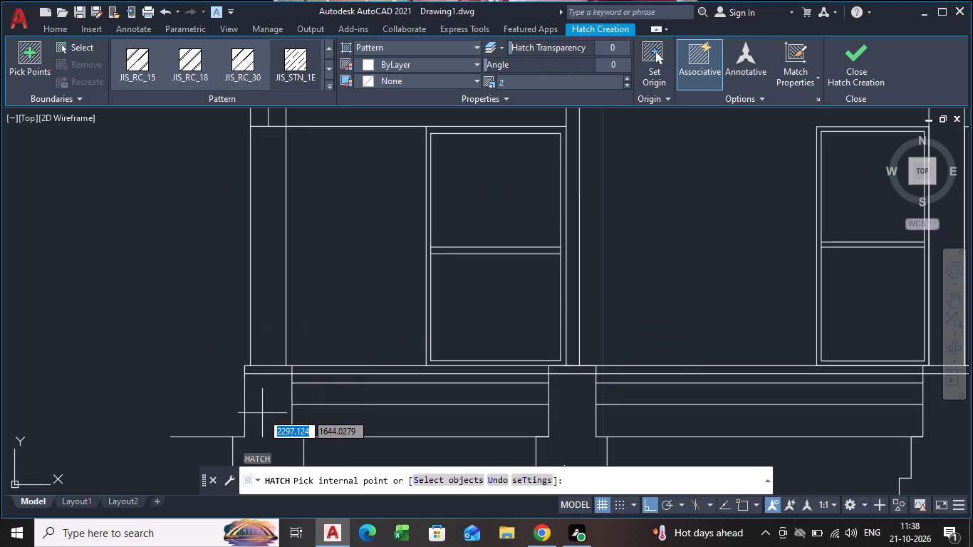
{"action": "scroll", "coordinate": [240, 344], "scroll_direction": "down", "scroll_amount": 2}
{"action": "middle_click_drag", "start_coordinate": [245, 318], "coordinate": [261, 141]}
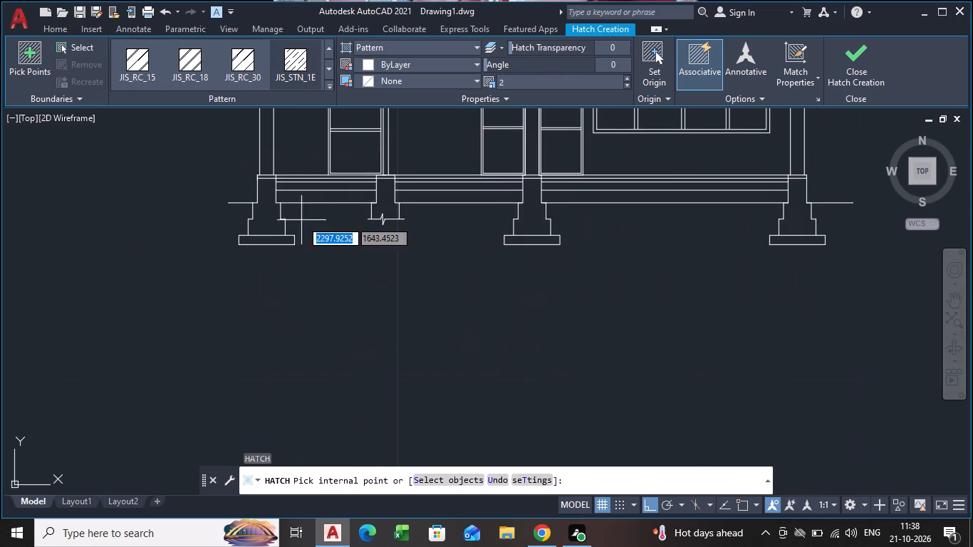
{"action": "scroll", "coordinate": [300, 221], "scroll_direction": "up", "scroll_amount": 3}
{"action": "left_click", "coordinate": [164, 233]}
{"action": "scroll", "coordinate": [182, 217], "scroll_direction": "down", "scroll_amount": 4}
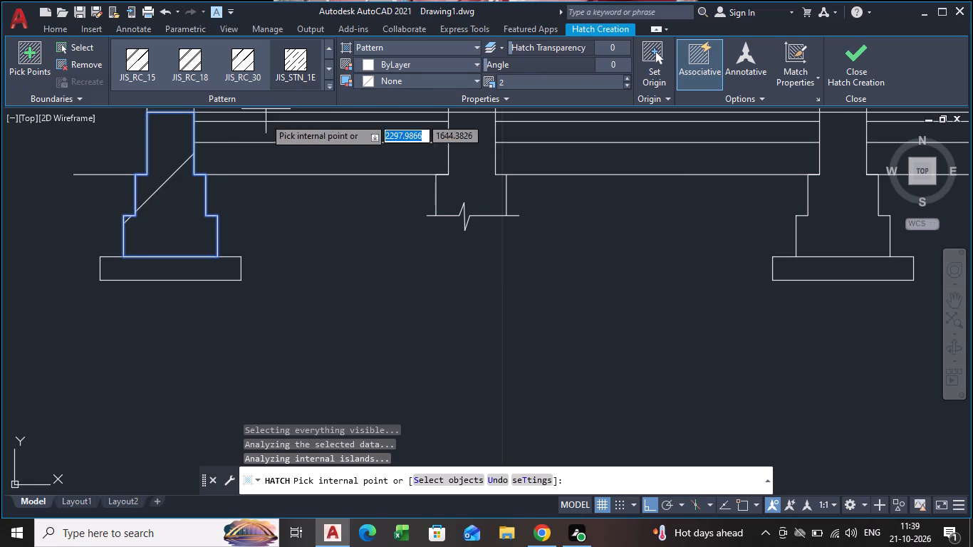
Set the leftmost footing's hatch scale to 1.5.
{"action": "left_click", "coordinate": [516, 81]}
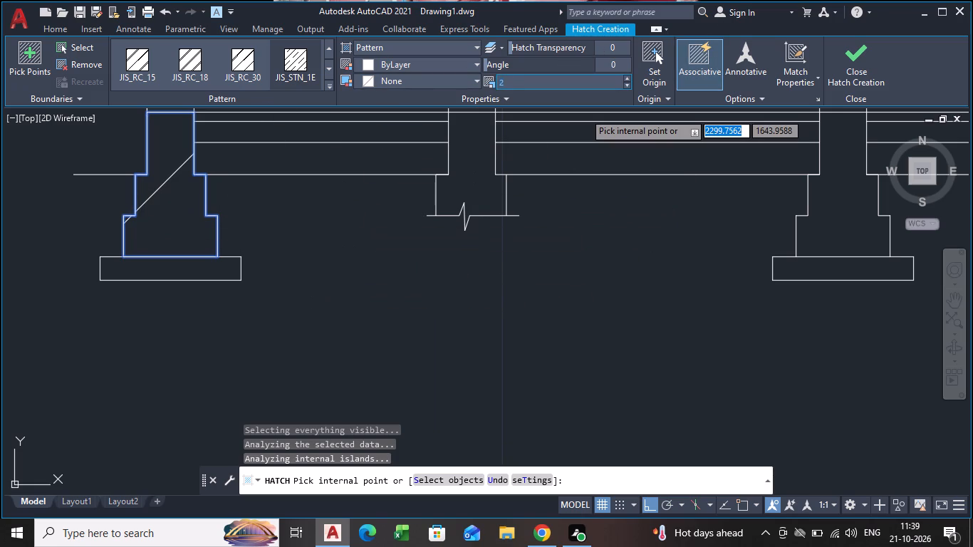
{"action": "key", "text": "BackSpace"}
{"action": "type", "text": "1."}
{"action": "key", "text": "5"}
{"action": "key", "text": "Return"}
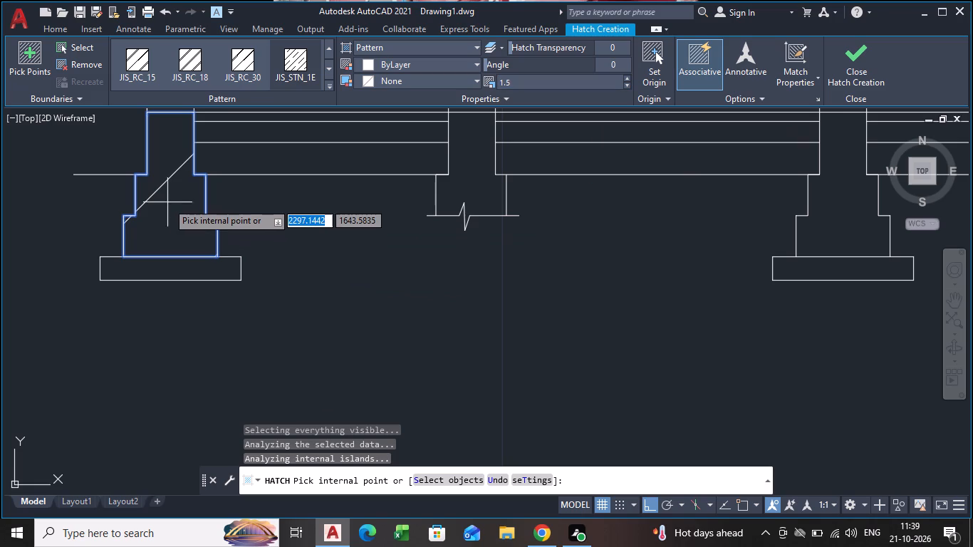
Set the leftmost footing's hatch scale to 0.3.
{"action": "scroll", "coordinate": [167, 202], "scroll_direction": "down", "scroll_amount": 3}
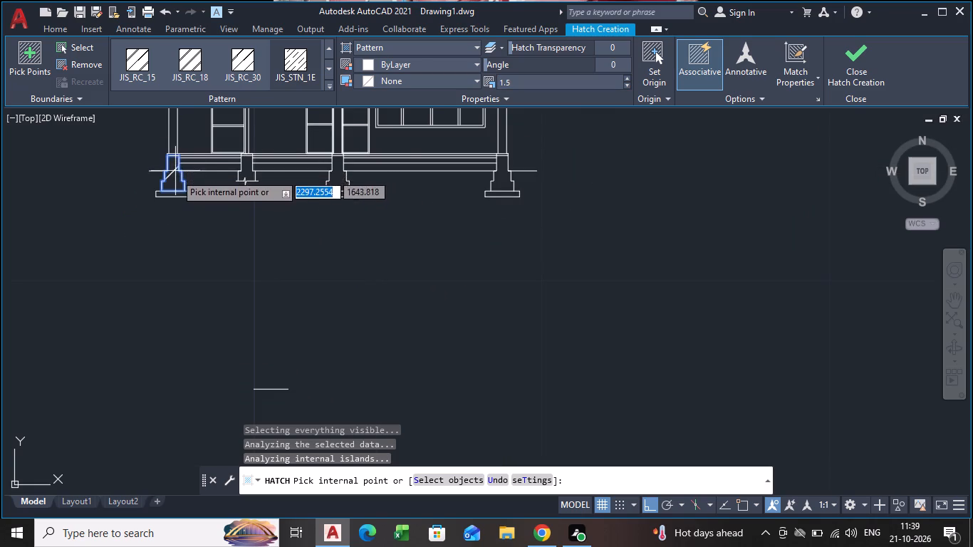
{"action": "left_click", "coordinate": [528, 80]}
{"action": "key", "text": "BackSpace"}
{"action": "type", "text": "0.3"}
{"action": "key", "text": "Return"}
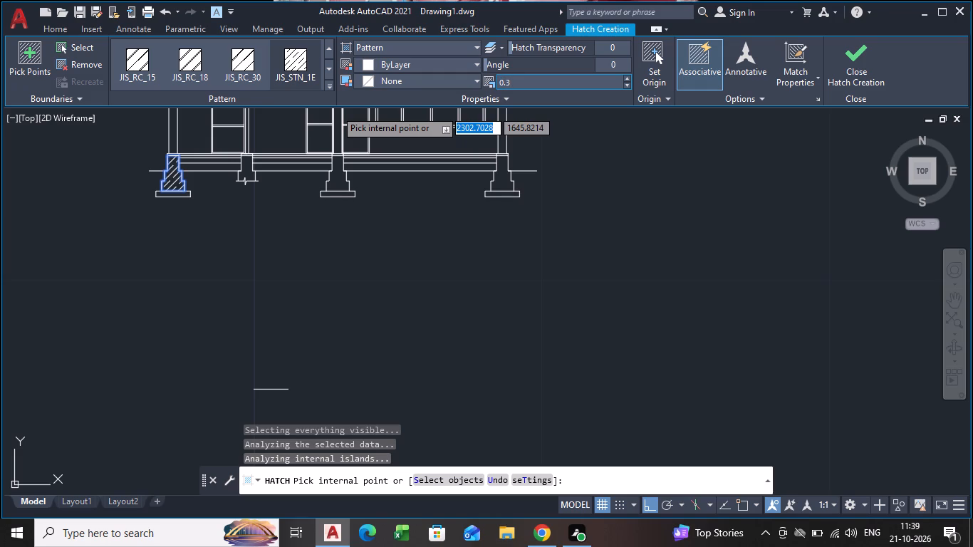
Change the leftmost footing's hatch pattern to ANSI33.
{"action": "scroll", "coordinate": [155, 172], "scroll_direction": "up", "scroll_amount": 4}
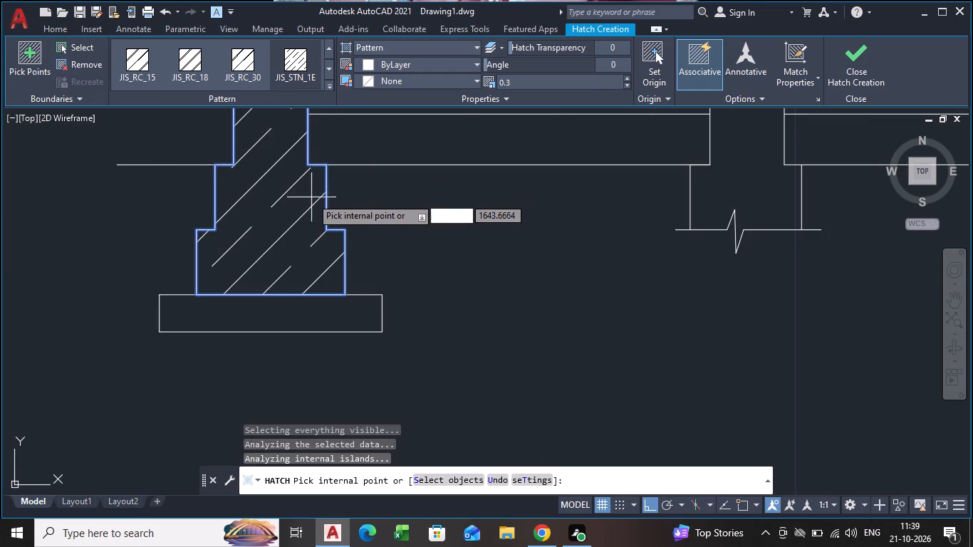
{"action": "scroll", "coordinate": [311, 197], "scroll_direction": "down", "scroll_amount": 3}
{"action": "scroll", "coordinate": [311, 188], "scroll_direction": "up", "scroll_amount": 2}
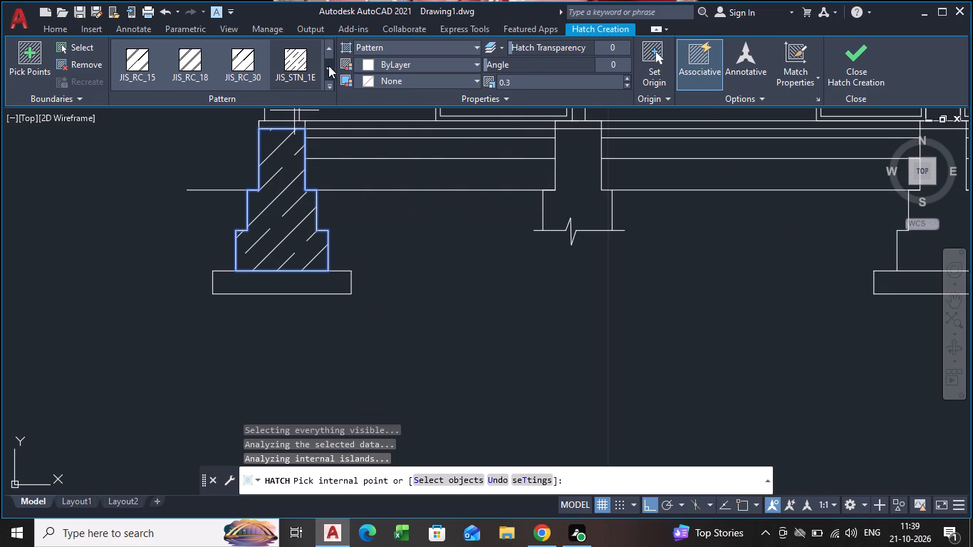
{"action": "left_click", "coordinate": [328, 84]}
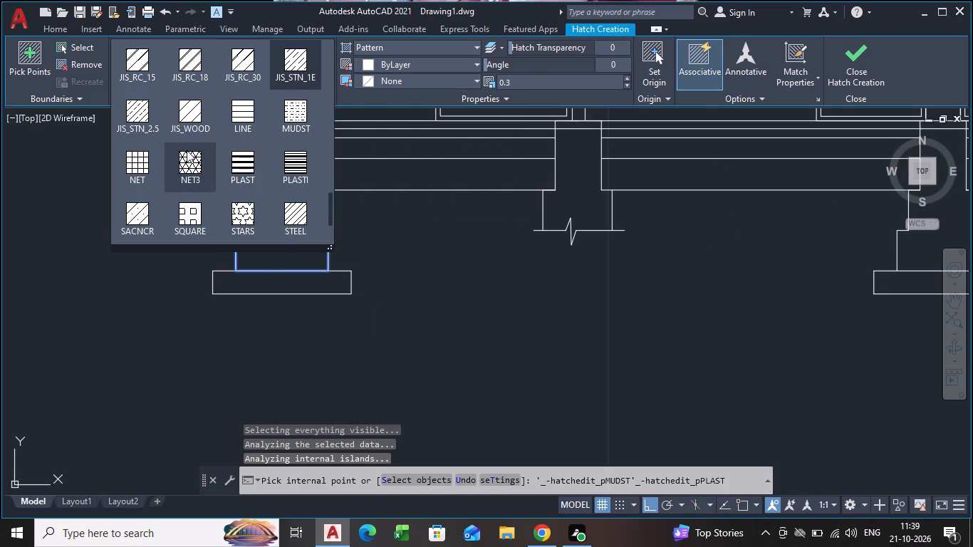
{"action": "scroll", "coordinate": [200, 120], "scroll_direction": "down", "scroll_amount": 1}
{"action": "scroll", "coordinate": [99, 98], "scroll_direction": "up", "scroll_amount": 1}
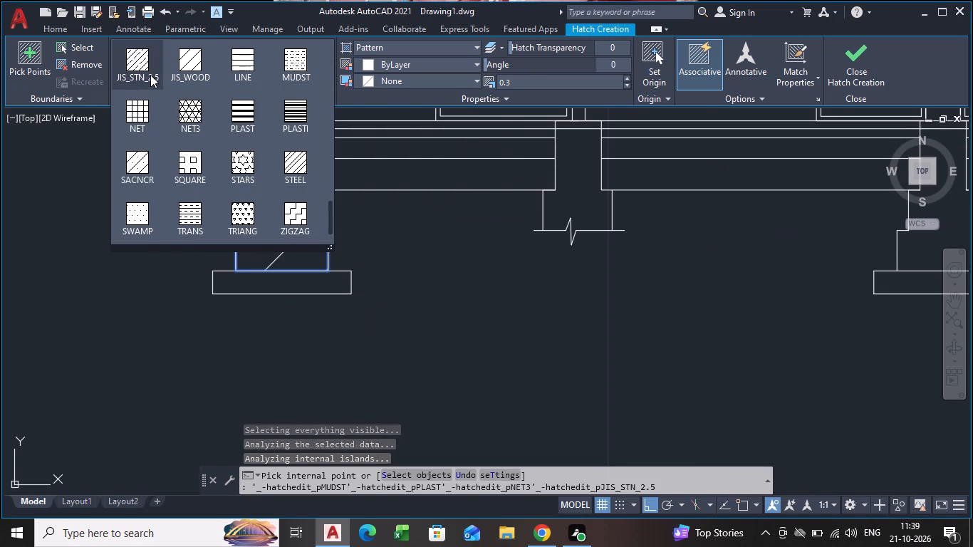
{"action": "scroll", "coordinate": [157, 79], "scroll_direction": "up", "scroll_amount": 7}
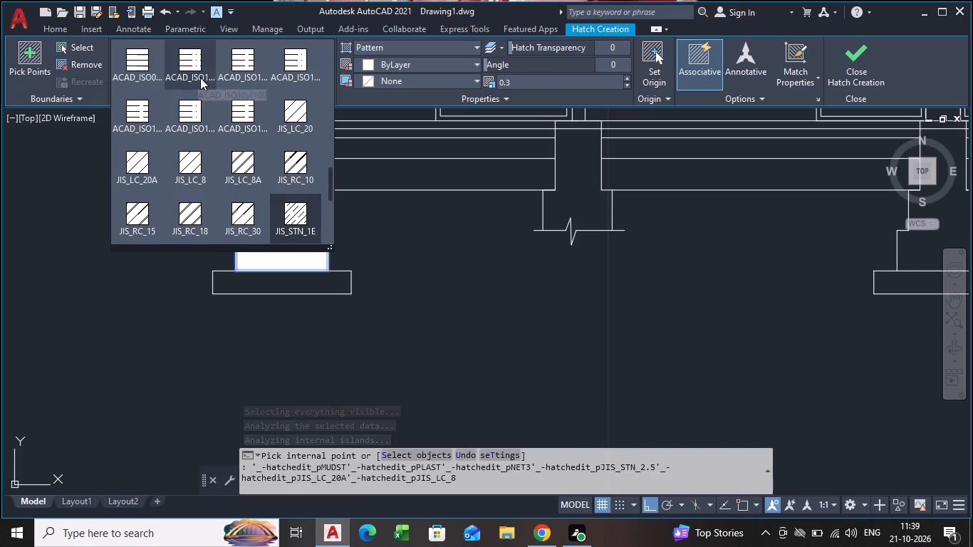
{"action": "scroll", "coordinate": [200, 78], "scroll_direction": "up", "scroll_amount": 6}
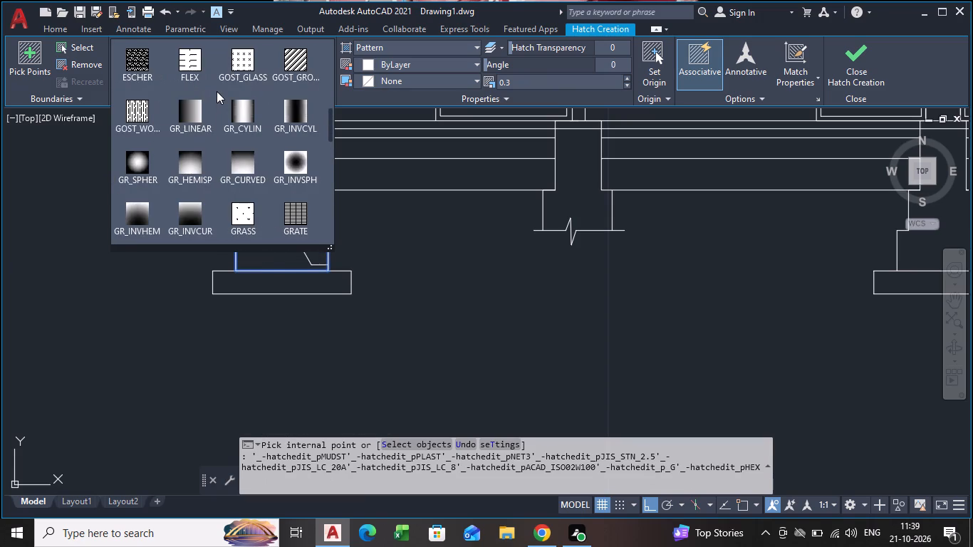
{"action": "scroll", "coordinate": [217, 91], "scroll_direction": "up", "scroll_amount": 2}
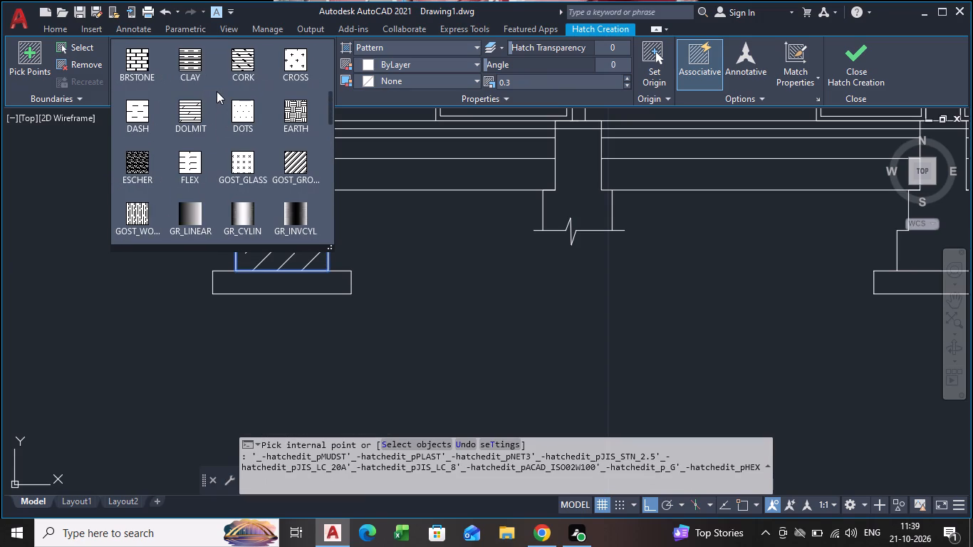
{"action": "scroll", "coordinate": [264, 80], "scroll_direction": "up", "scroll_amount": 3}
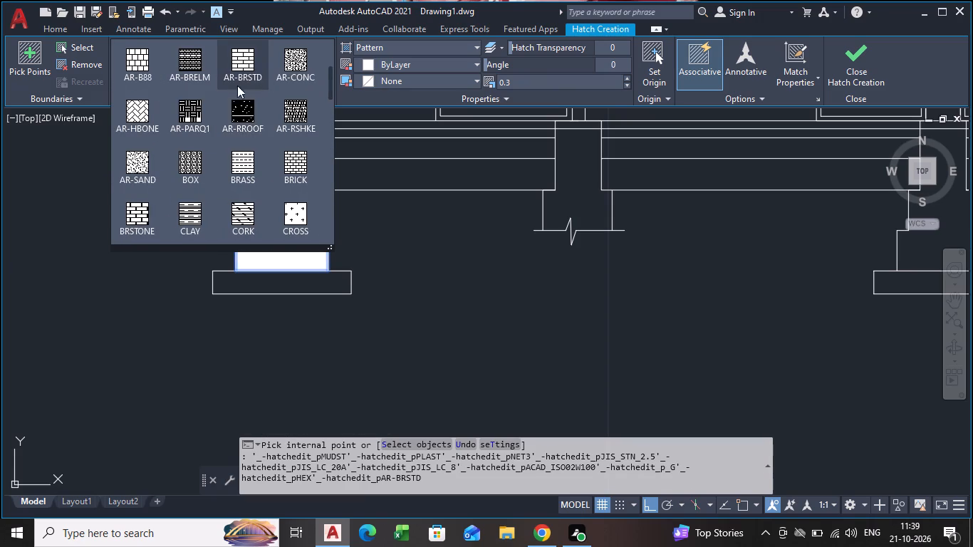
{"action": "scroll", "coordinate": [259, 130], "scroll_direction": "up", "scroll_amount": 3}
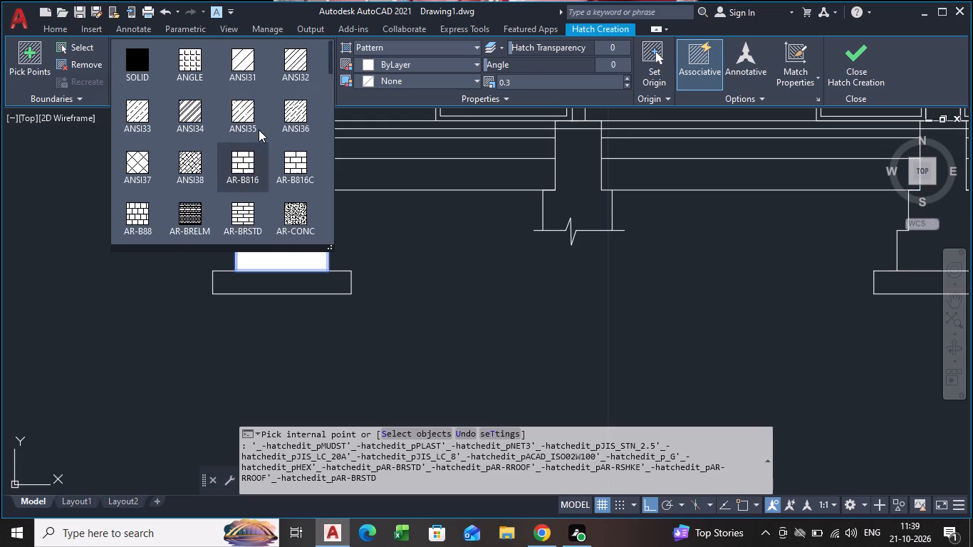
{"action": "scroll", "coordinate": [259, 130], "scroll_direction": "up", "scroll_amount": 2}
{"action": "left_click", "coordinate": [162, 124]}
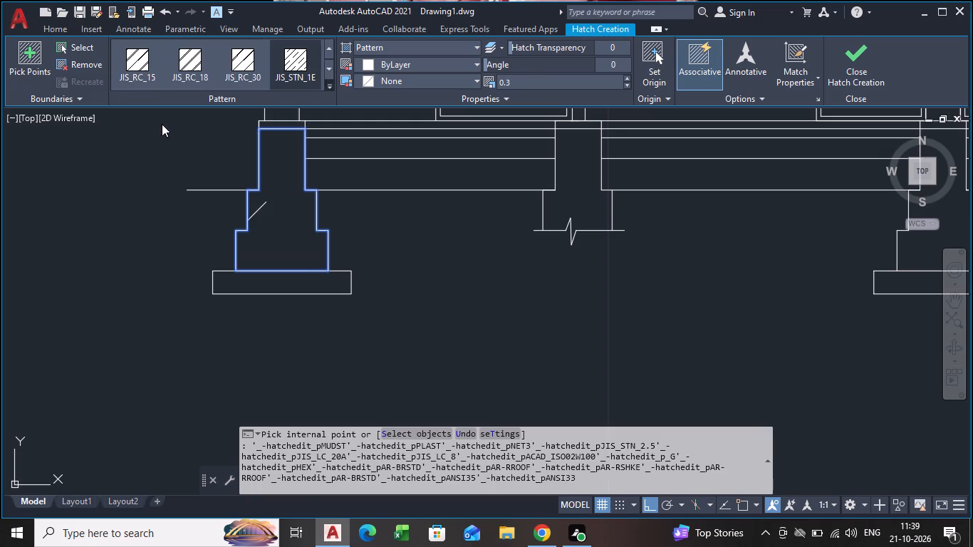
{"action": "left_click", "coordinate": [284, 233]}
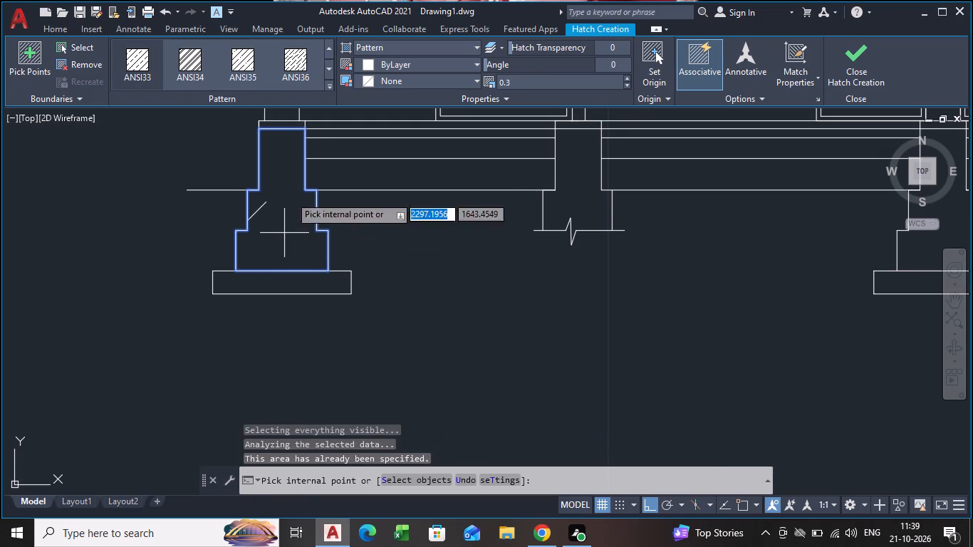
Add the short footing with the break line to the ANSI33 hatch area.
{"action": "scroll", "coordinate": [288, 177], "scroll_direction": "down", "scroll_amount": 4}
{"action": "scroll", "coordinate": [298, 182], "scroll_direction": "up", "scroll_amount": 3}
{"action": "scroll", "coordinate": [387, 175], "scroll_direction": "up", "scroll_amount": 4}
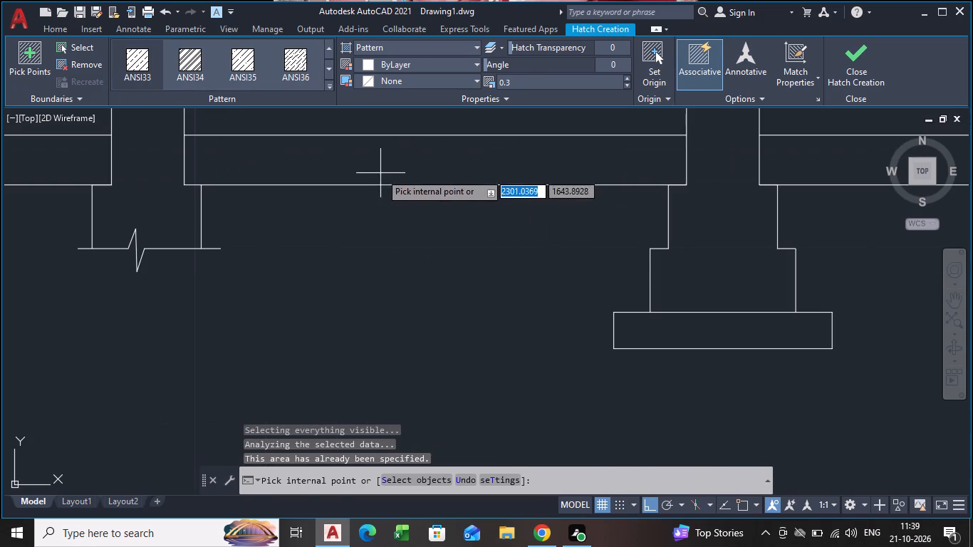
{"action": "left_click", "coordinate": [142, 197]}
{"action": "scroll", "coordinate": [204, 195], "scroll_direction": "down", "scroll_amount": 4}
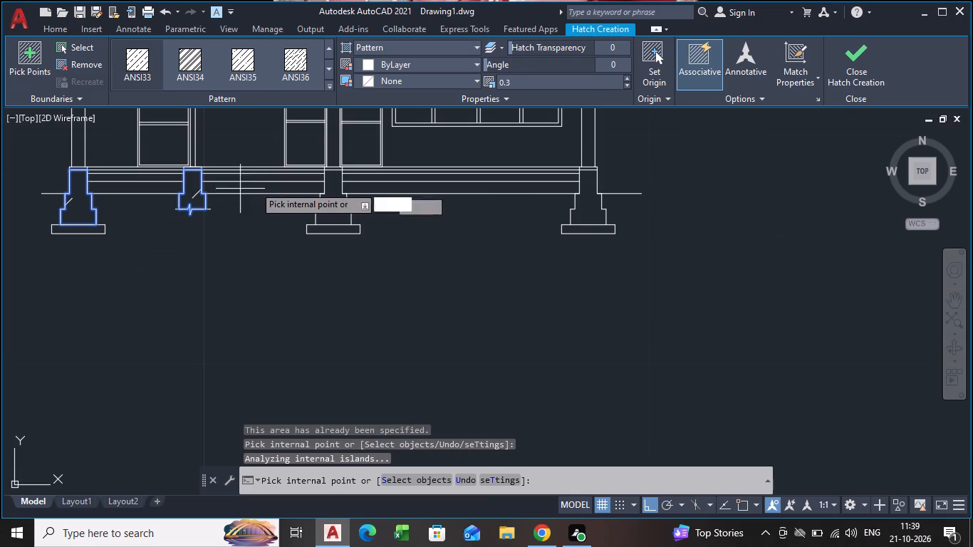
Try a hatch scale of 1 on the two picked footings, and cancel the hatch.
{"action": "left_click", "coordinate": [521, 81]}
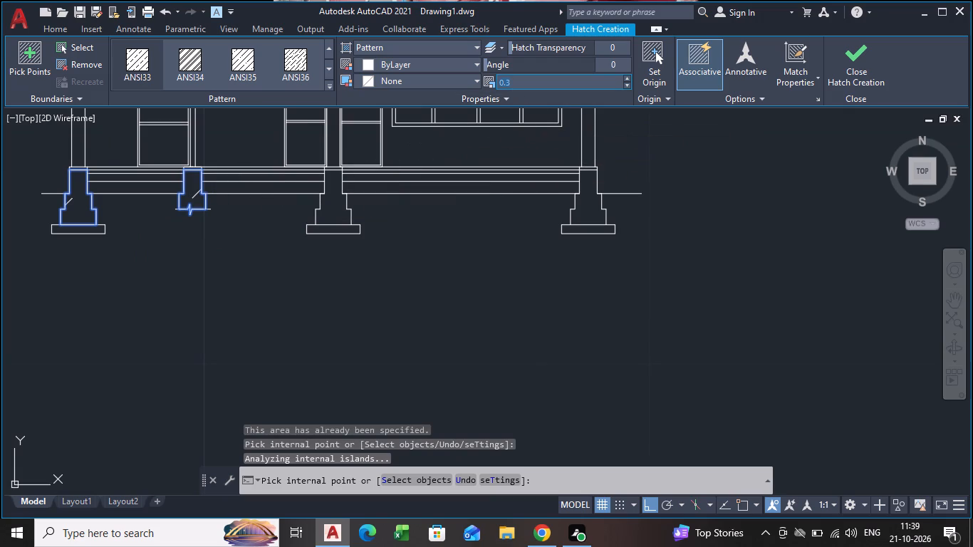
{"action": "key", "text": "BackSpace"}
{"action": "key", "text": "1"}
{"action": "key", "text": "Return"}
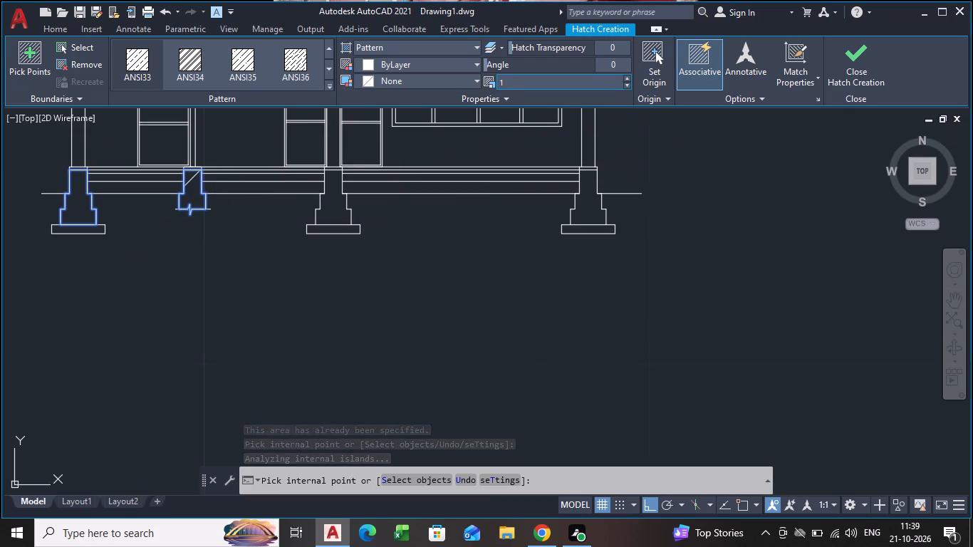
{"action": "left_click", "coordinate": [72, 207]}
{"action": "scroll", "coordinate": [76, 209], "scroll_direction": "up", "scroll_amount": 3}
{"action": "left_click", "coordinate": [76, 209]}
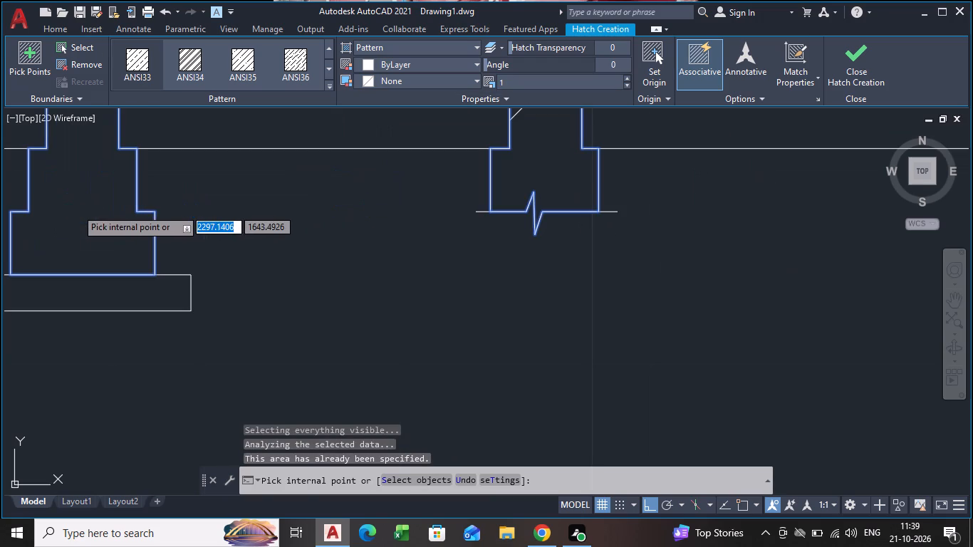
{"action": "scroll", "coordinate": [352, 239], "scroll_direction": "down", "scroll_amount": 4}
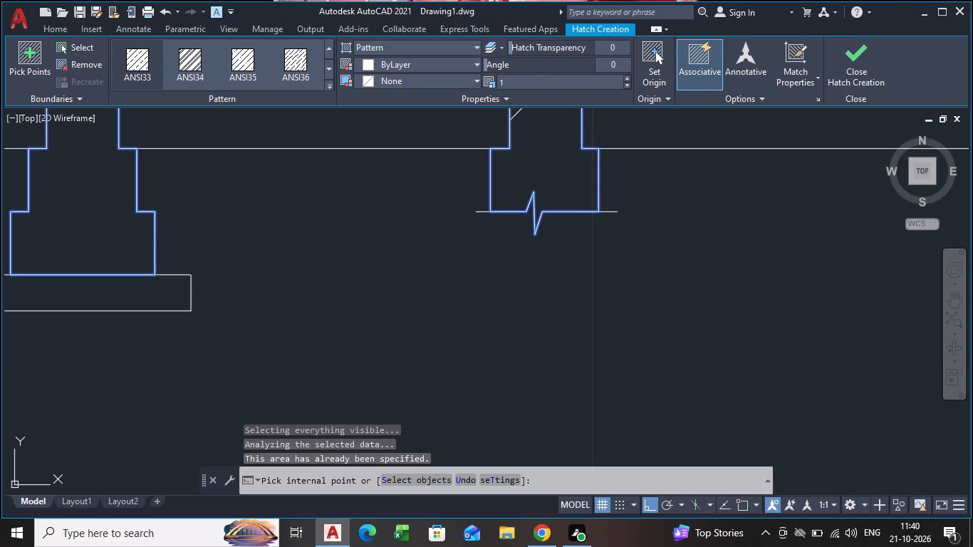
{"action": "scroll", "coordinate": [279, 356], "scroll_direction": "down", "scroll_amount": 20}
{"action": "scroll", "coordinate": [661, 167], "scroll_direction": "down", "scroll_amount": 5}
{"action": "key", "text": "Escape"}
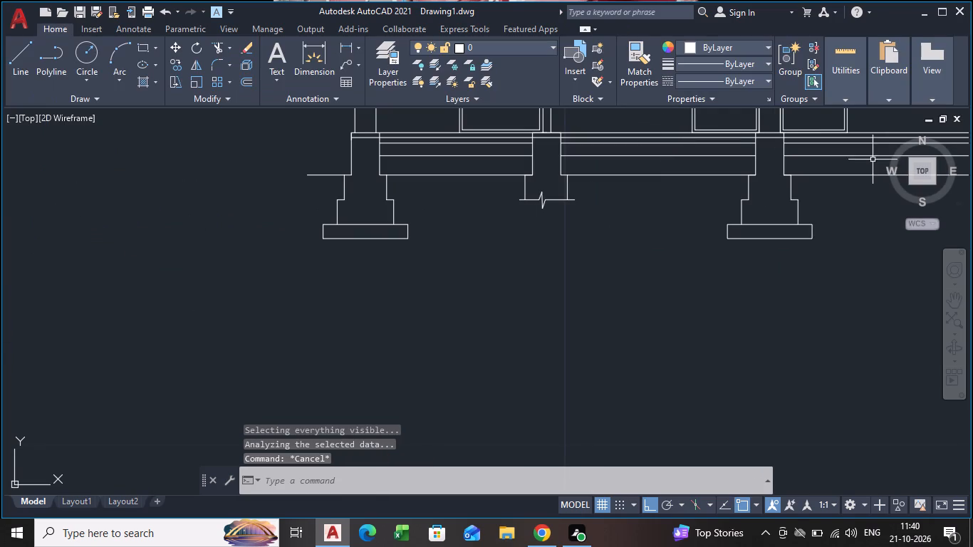
Examine the footings and floor layers along the base of the section.
{"action": "scroll", "coordinate": [633, 202], "scroll_direction": "up", "scroll_amount": 3}
{"action": "scroll", "coordinate": [633, 202], "scroll_direction": "down", "scroll_amount": 5}
{"action": "middle_click_drag", "start_coordinate": [617, 207], "coordinate": [446, 280]}
{"action": "scroll", "coordinate": [519, 263], "scroll_direction": "up", "scroll_amount": 3}
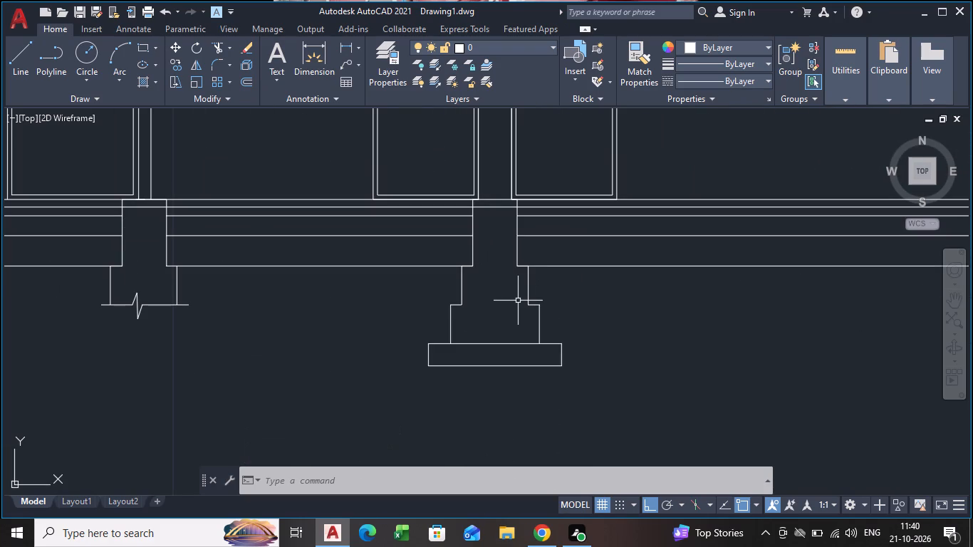
{"action": "scroll", "coordinate": [134, 246], "scroll_direction": "up", "scroll_amount": 2}
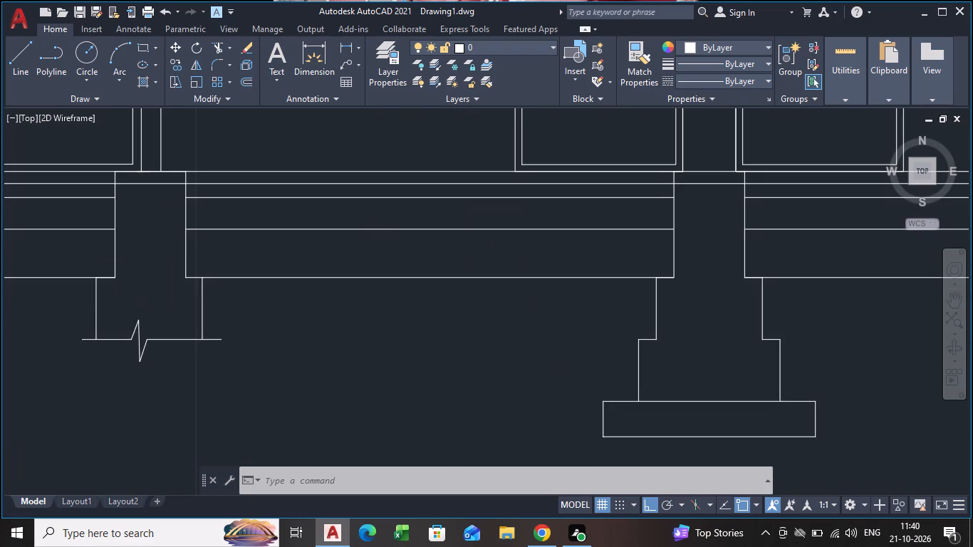
{"action": "scroll", "coordinate": [135, 244], "scroll_direction": "down", "scroll_amount": 4}
{"action": "middle_click_drag", "start_coordinate": [192, 246], "coordinate": [420, 233]}
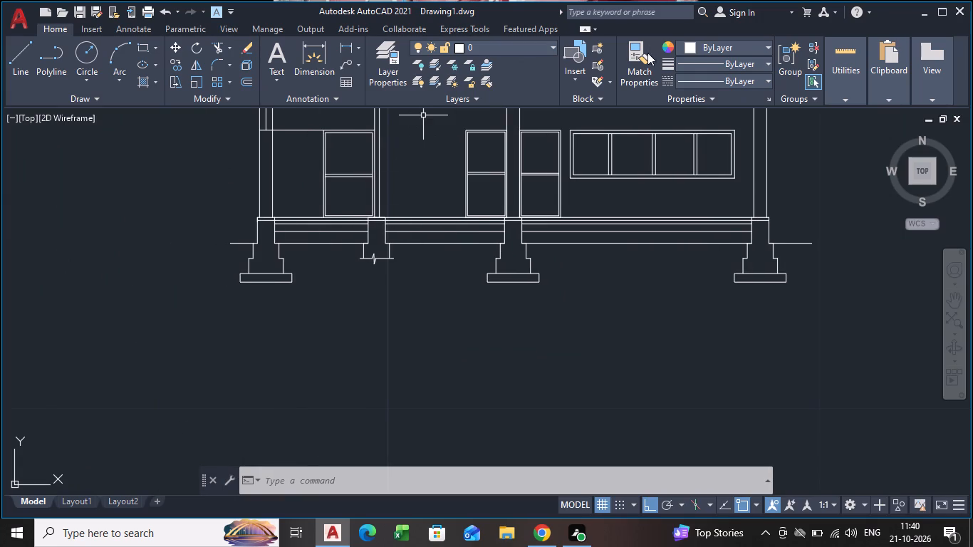
Start a new hatch and choose the AR-CONC pattern.
{"action": "key", "text": "h"}
{"action": "key", "text": "Return"}
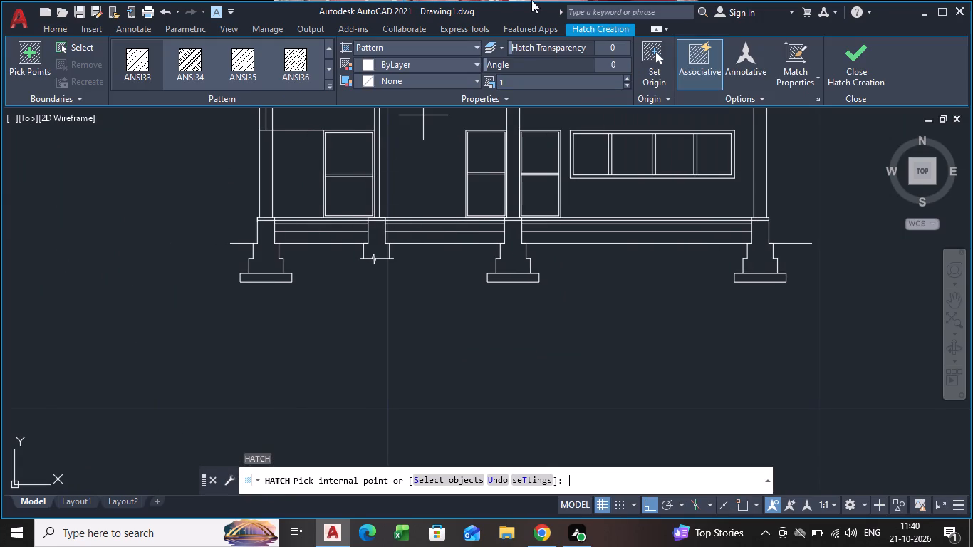
{"action": "left_click", "coordinate": [331, 84]}
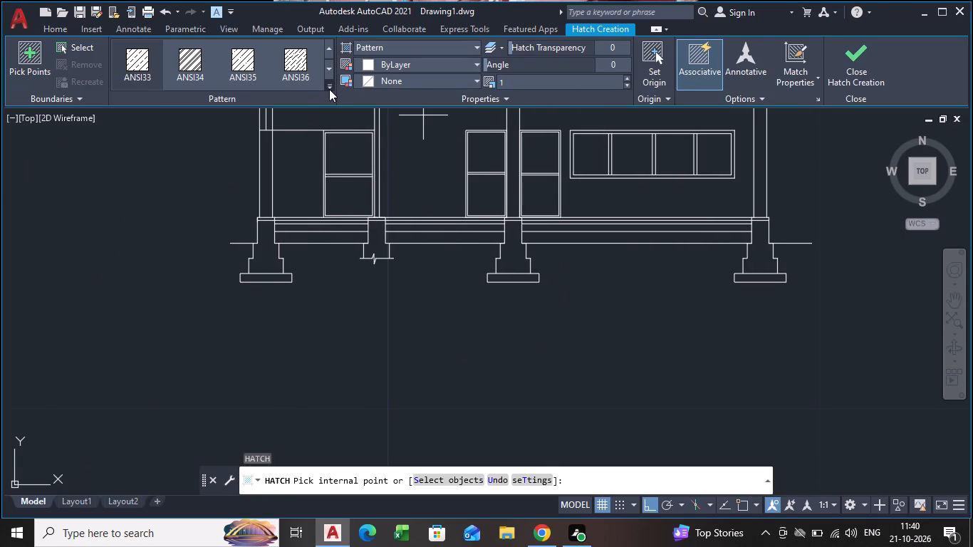
{"action": "left_click", "coordinate": [329, 89]}
{"action": "scroll", "coordinate": [234, 132], "scroll_direction": "up", "scroll_amount": 1}
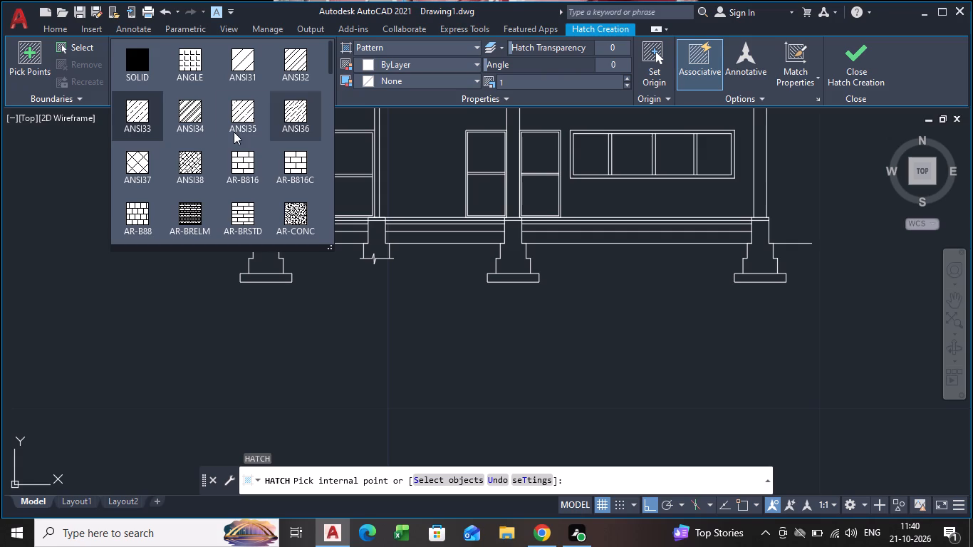
{"action": "scroll", "coordinate": [234, 132], "scroll_direction": "up", "scroll_amount": 2}
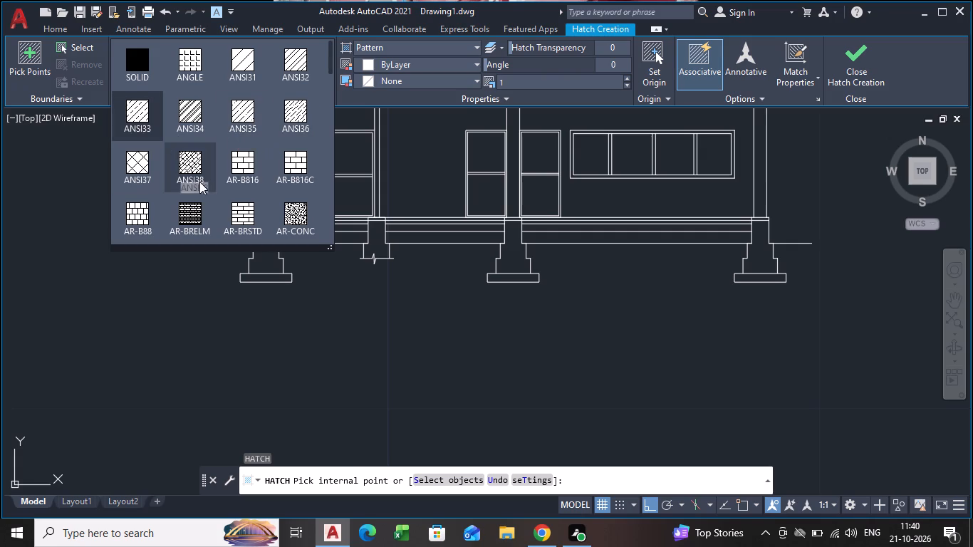
{"action": "scroll", "coordinate": [224, 205], "scroll_direction": "down", "scroll_amount": 3}
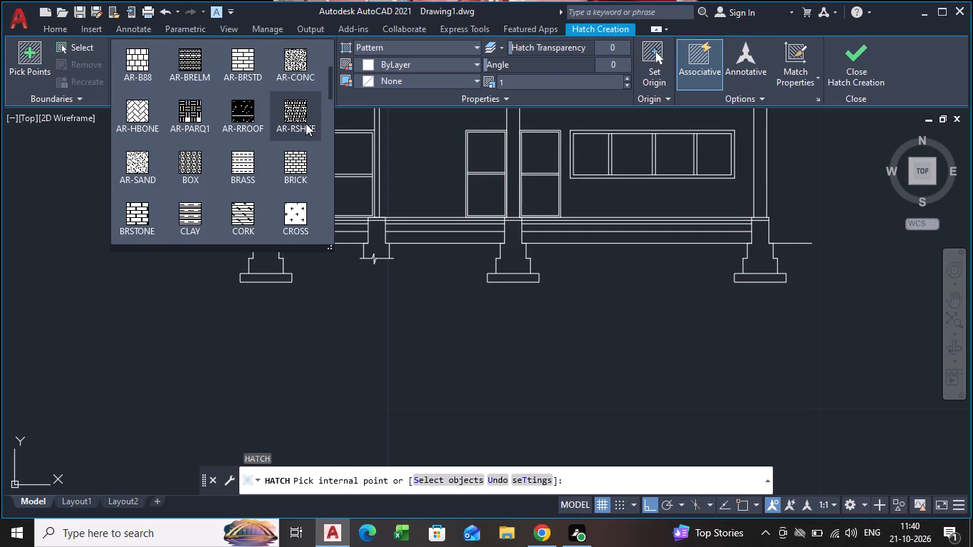
{"action": "scroll", "coordinate": [304, 116], "scroll_direction": "down", "scroll_amount": 8}
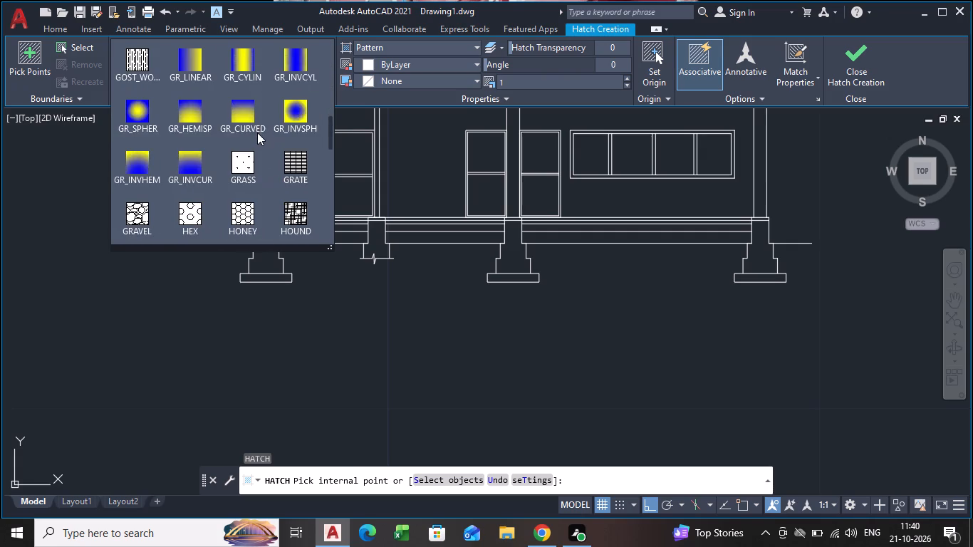
{"action": "scroll", "coordinate": [257, 133], "scroll_direction": "down", "scroll_amount": 16}
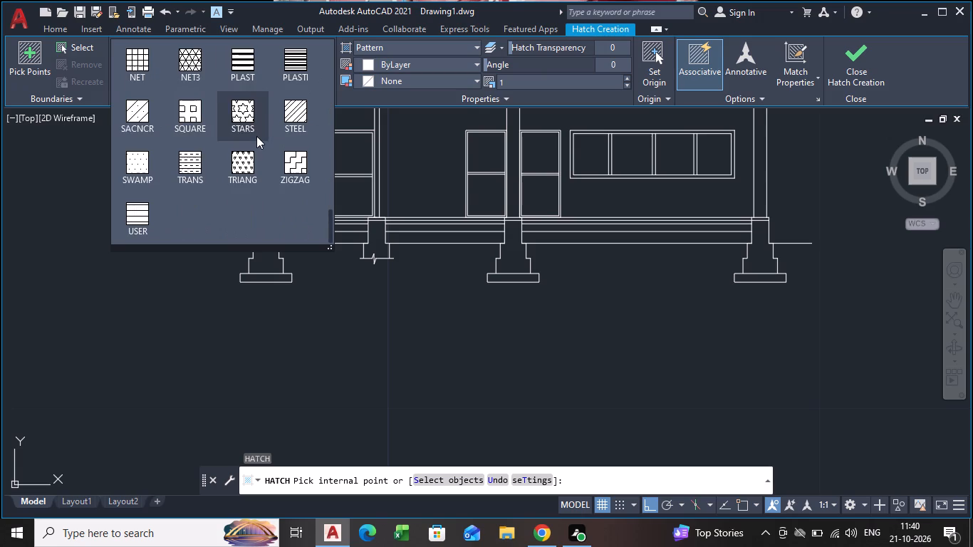
{"action": "scroll", "coordinate": [256, 137], "scroll_direction": "up", "scroll_amount": 13}
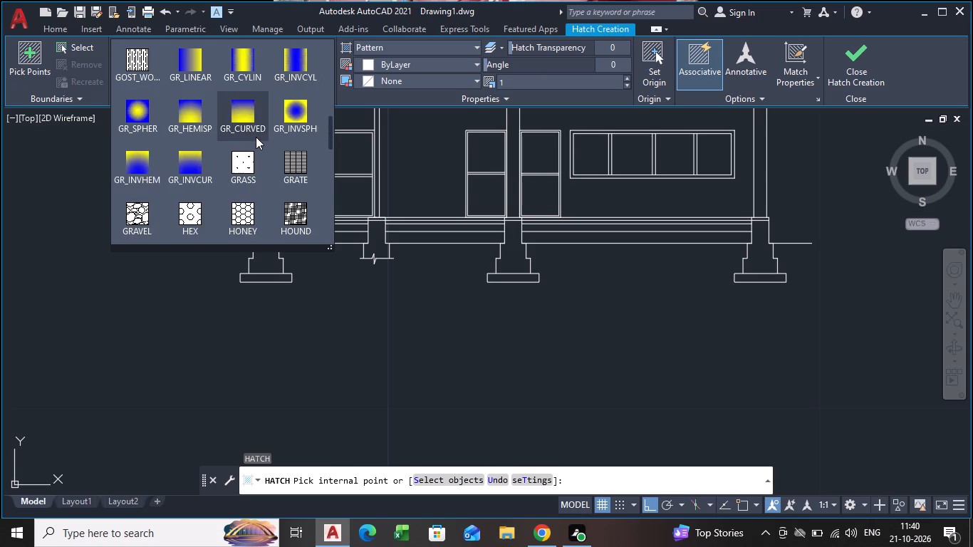
{"action": "scroll", "coordinate": [256, 137], "scroll_direction": "up", "scroll_amount": 10}
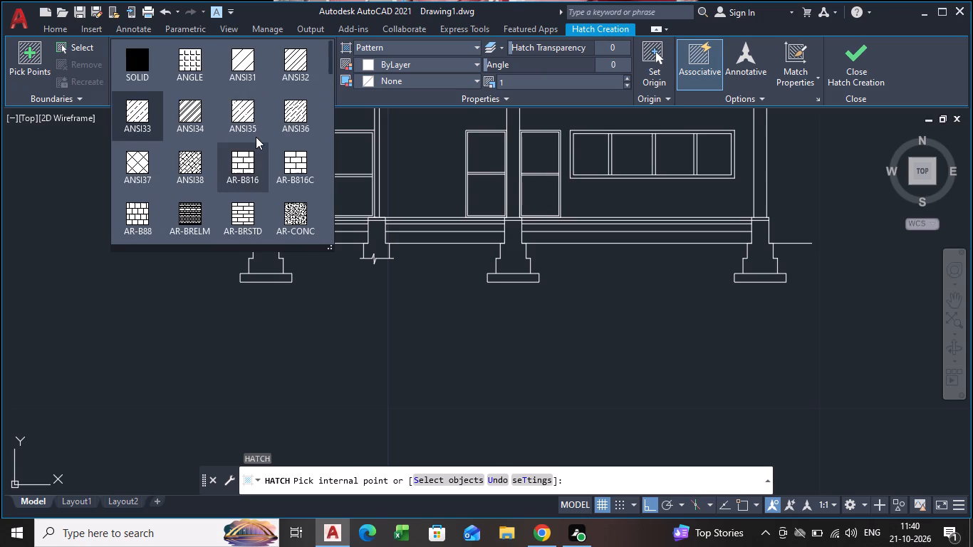
{"action": "scroll", "coordinate": [256, 137], "scroll_direction": "up", "scroll_amount": 2}
{"action": "scroll", "coordinate": [265, 152], "scroll_direction": "down", "scroll_amount": 2}
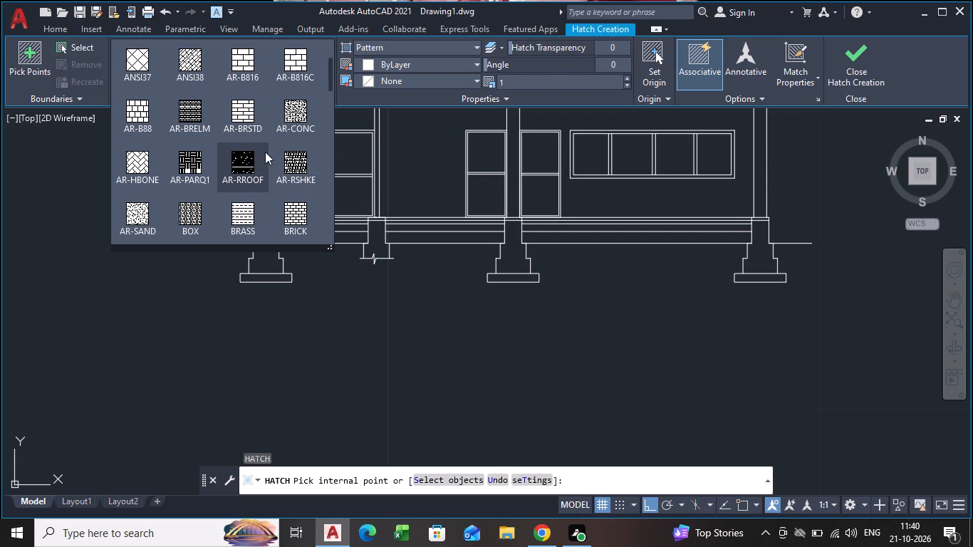
{"action": "left_click", "coordinate": [304, 132]}
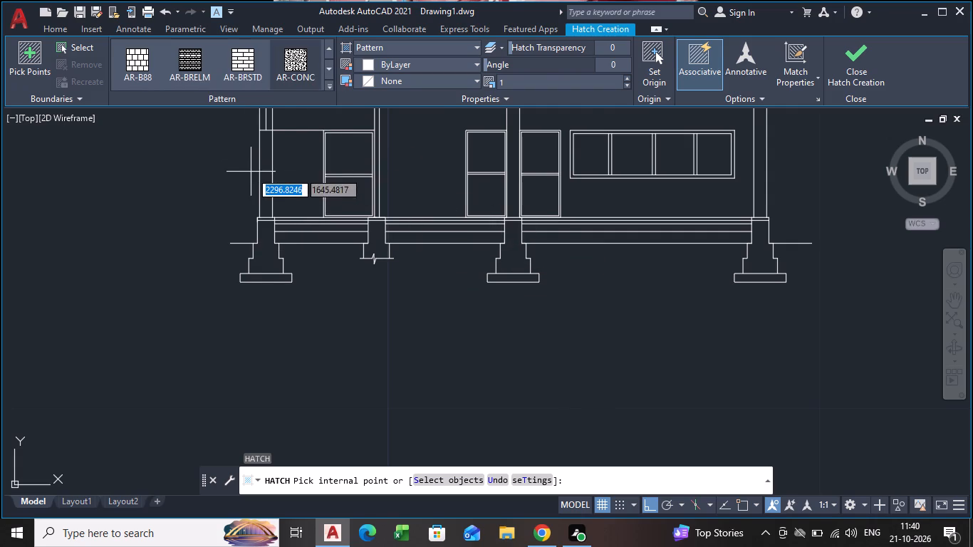
Pick an internal point in the roof slab above the walls as the AR-CONC hatch area.
{"action": "scroll", "coordinate": [251, 172], "scroll_direction": "up", "scroll_amount": 1}
{"action": "scroll", "coordinate": [350, 142], "scroll_direction": "down", "scroll_amount": 2}
{"action": "middle_click_drag", "start_coordinate": [350, 145], "coordinate": [308, 372]}
{"action": "scroll", "coordinate": [311, 312], "scroll_direction": "up", "scroll_amount": 3}
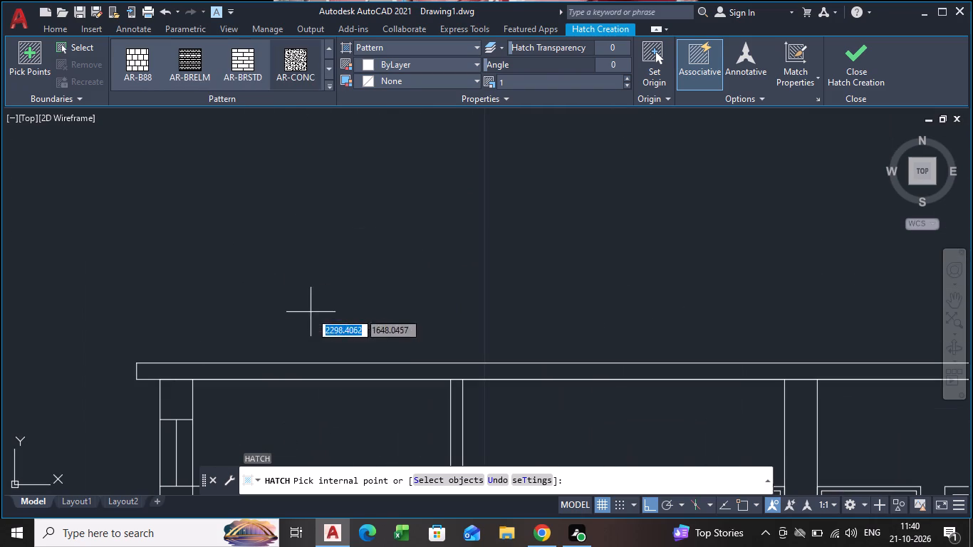
{"action": "left_click", "coordinate": [308, 370]}
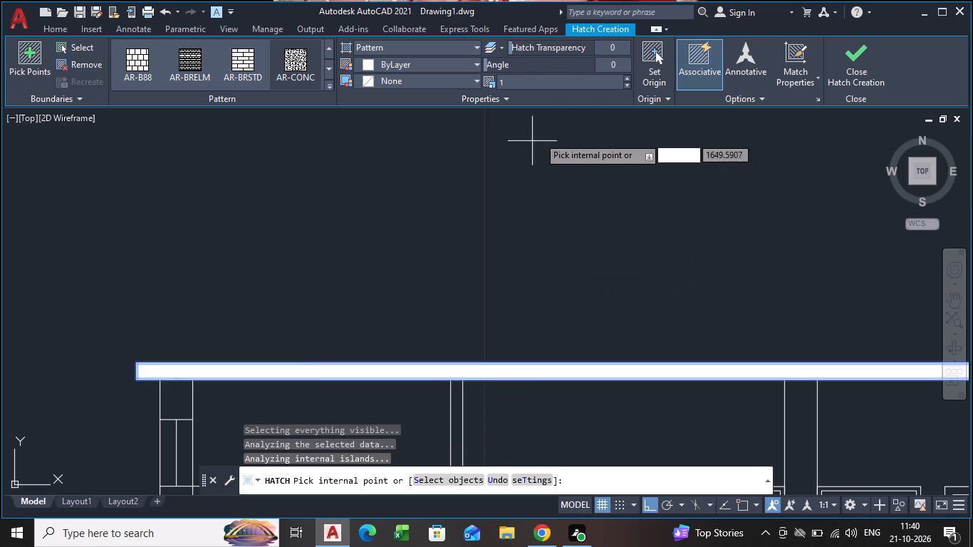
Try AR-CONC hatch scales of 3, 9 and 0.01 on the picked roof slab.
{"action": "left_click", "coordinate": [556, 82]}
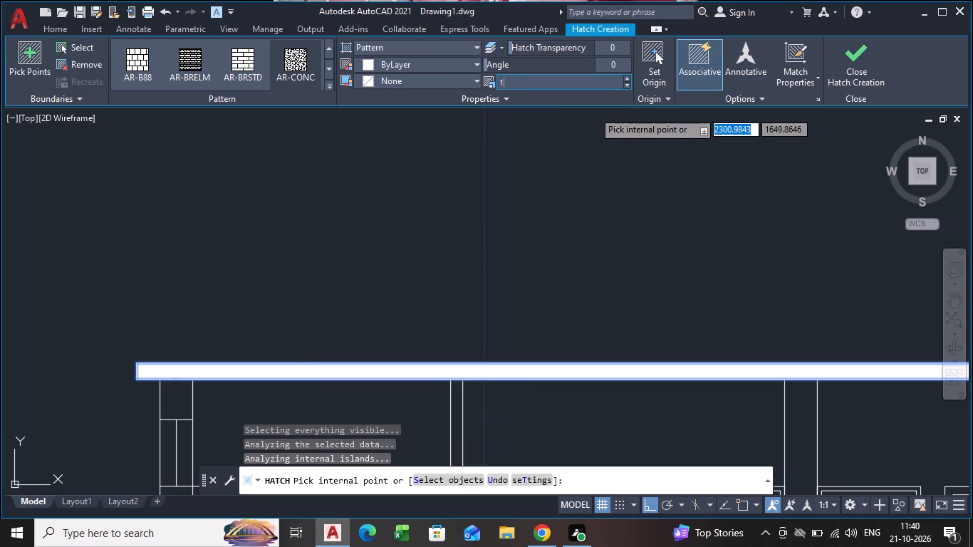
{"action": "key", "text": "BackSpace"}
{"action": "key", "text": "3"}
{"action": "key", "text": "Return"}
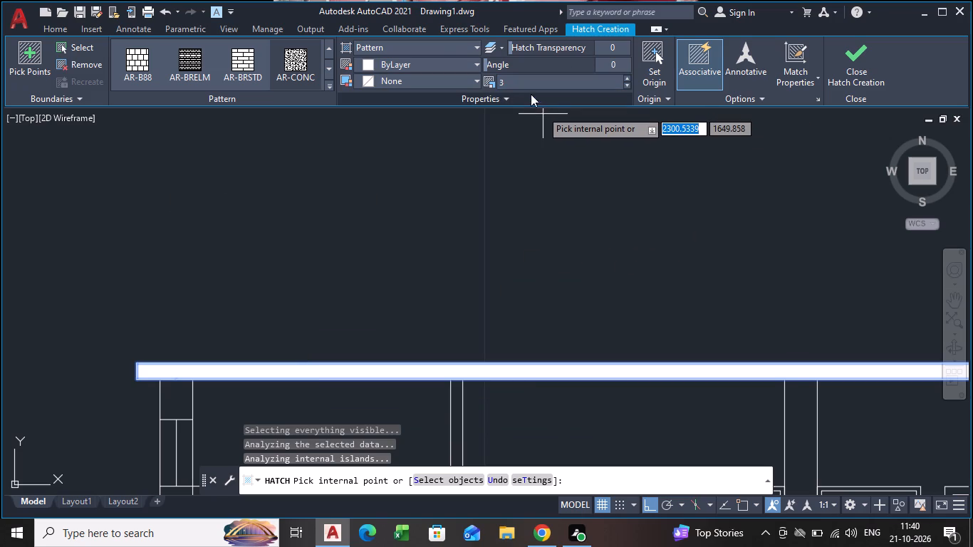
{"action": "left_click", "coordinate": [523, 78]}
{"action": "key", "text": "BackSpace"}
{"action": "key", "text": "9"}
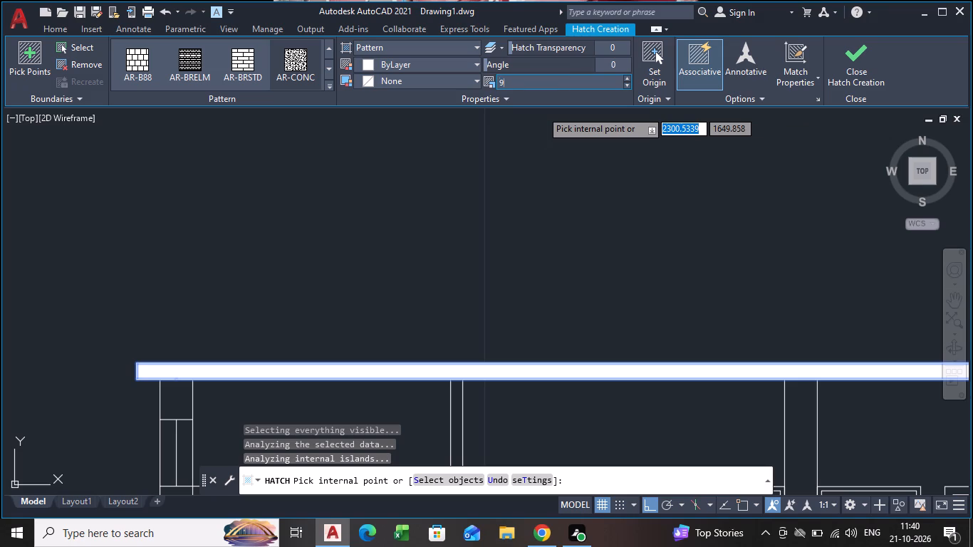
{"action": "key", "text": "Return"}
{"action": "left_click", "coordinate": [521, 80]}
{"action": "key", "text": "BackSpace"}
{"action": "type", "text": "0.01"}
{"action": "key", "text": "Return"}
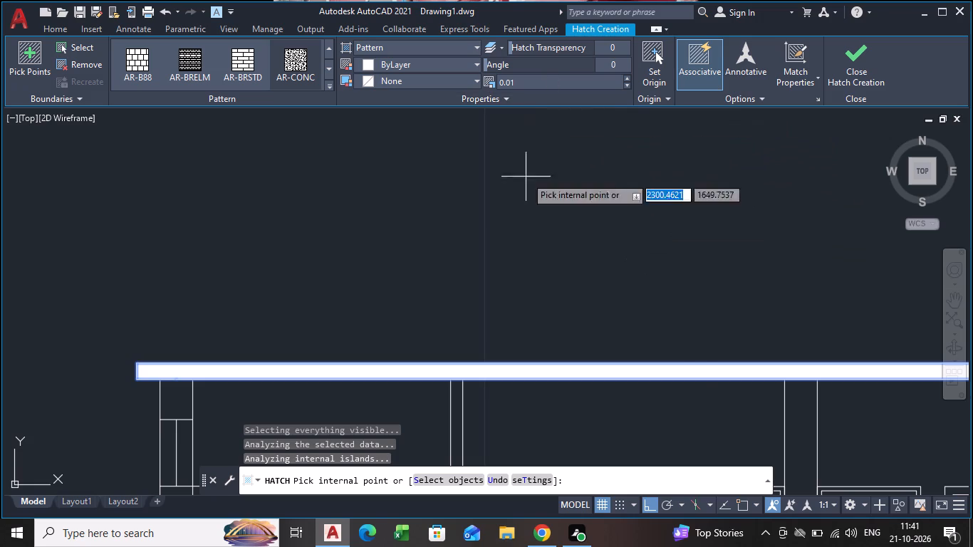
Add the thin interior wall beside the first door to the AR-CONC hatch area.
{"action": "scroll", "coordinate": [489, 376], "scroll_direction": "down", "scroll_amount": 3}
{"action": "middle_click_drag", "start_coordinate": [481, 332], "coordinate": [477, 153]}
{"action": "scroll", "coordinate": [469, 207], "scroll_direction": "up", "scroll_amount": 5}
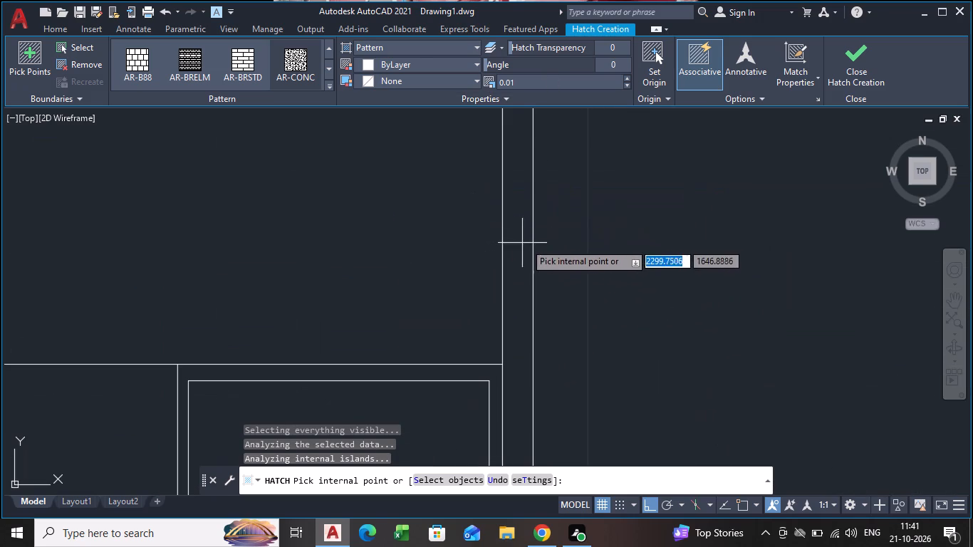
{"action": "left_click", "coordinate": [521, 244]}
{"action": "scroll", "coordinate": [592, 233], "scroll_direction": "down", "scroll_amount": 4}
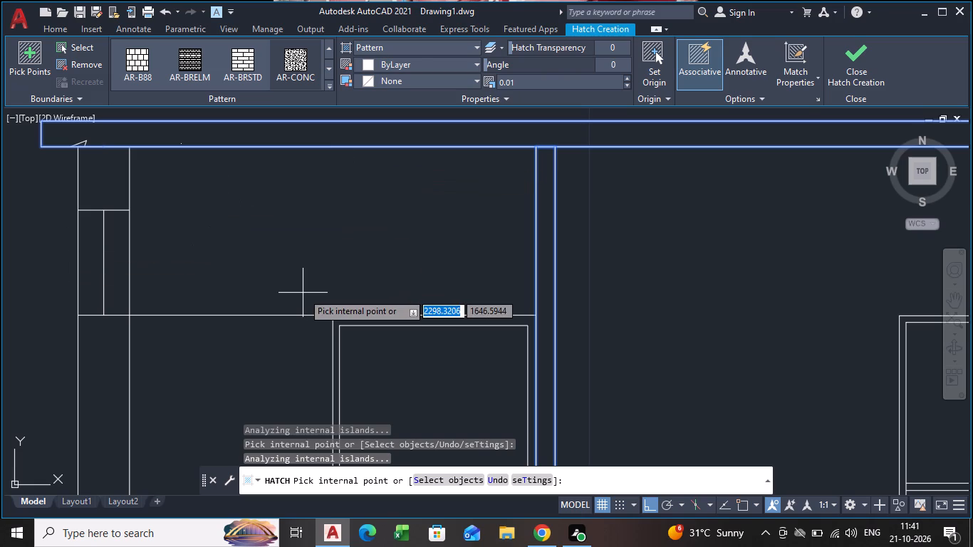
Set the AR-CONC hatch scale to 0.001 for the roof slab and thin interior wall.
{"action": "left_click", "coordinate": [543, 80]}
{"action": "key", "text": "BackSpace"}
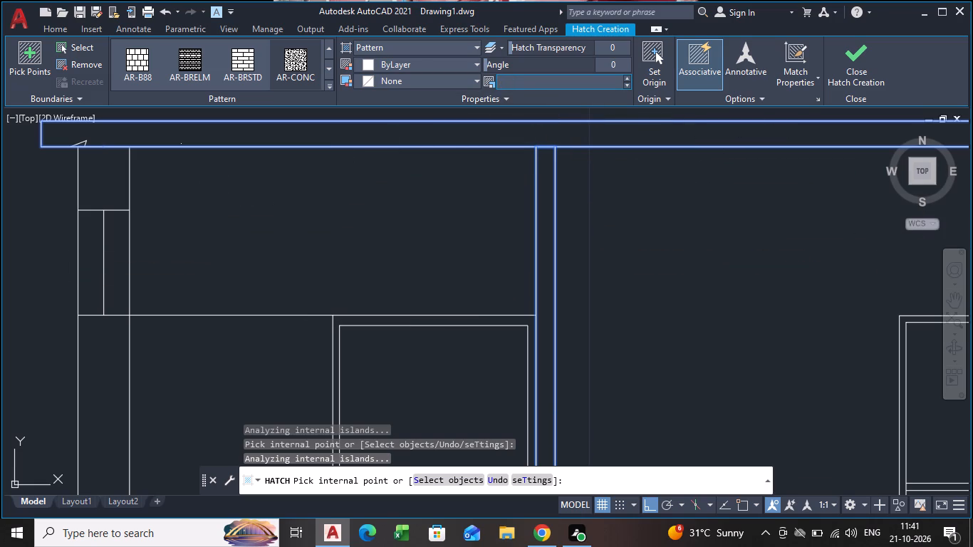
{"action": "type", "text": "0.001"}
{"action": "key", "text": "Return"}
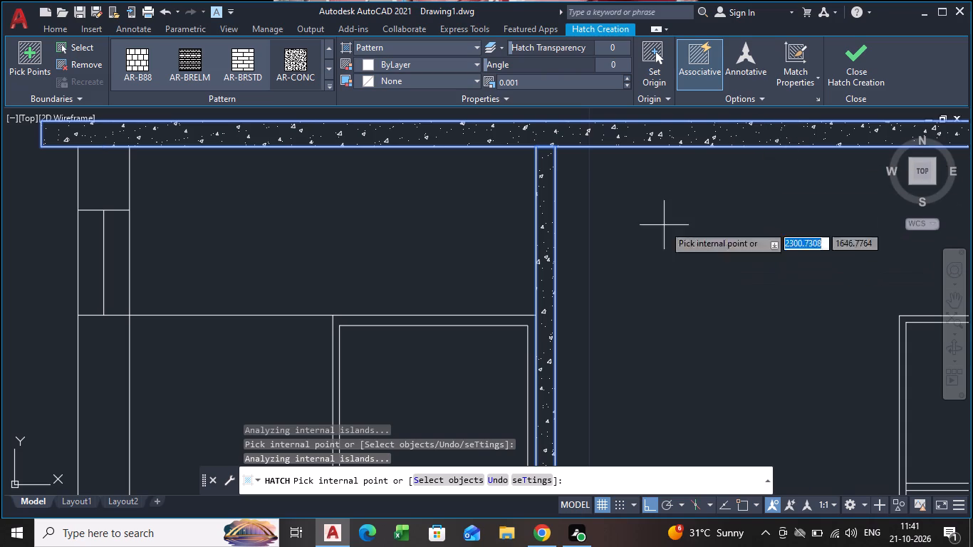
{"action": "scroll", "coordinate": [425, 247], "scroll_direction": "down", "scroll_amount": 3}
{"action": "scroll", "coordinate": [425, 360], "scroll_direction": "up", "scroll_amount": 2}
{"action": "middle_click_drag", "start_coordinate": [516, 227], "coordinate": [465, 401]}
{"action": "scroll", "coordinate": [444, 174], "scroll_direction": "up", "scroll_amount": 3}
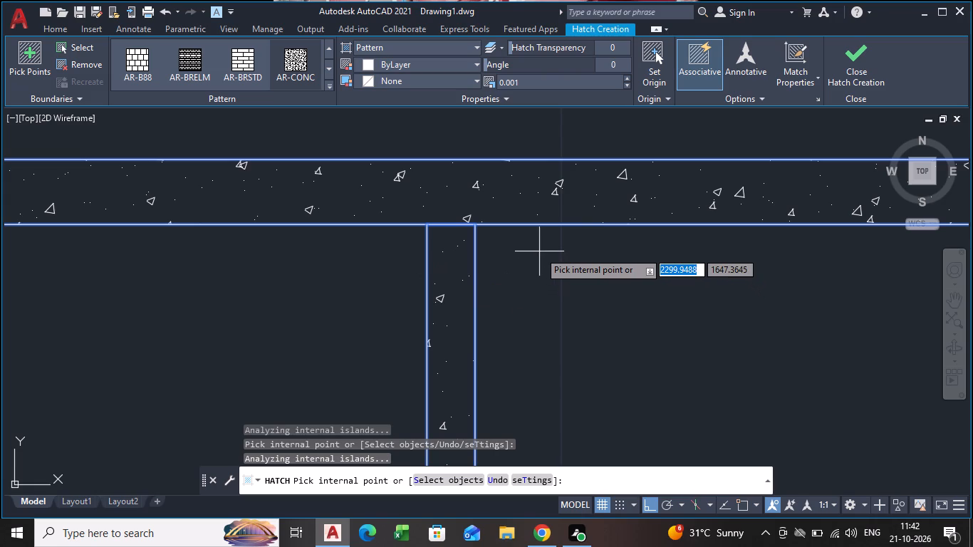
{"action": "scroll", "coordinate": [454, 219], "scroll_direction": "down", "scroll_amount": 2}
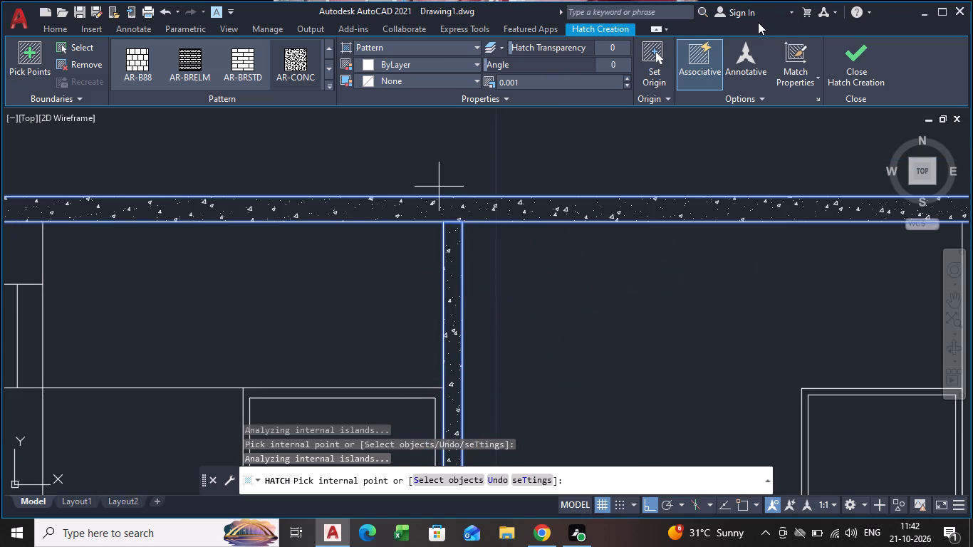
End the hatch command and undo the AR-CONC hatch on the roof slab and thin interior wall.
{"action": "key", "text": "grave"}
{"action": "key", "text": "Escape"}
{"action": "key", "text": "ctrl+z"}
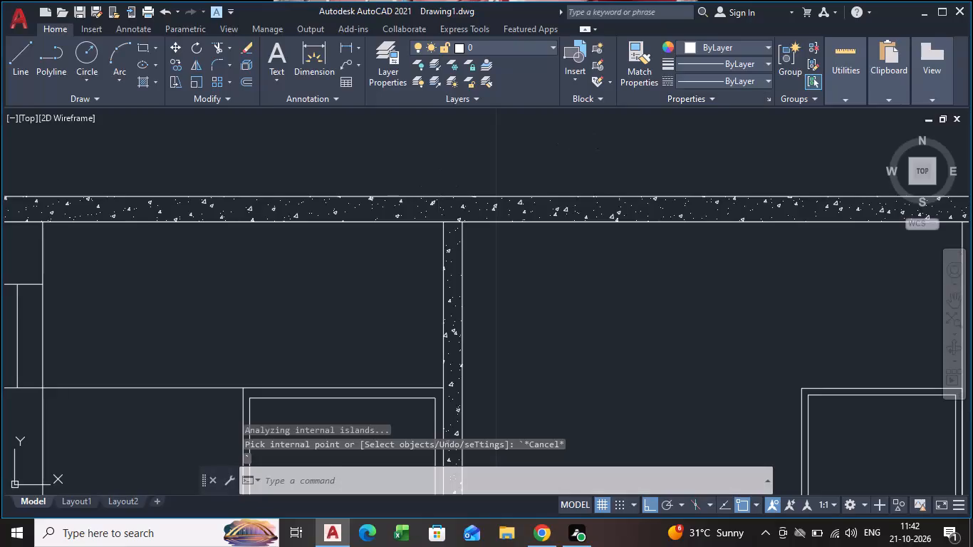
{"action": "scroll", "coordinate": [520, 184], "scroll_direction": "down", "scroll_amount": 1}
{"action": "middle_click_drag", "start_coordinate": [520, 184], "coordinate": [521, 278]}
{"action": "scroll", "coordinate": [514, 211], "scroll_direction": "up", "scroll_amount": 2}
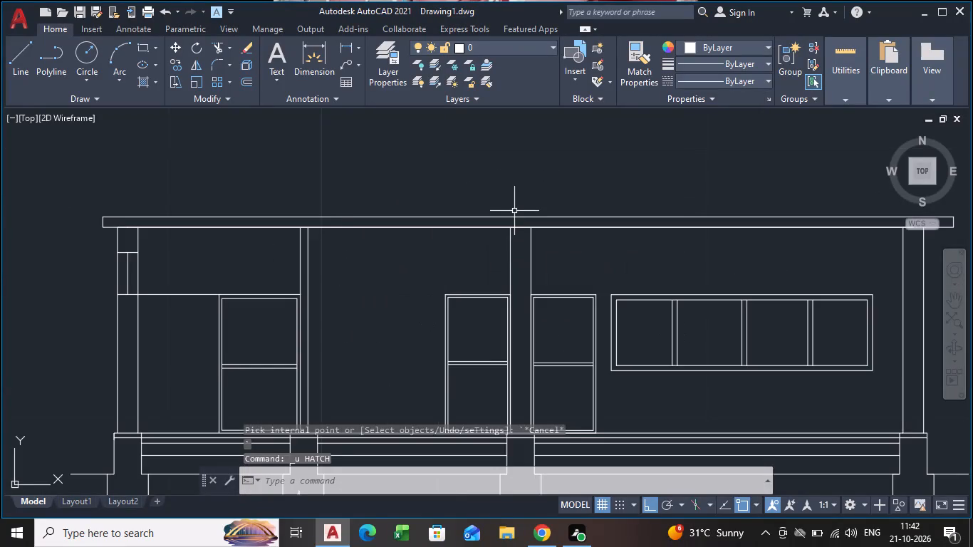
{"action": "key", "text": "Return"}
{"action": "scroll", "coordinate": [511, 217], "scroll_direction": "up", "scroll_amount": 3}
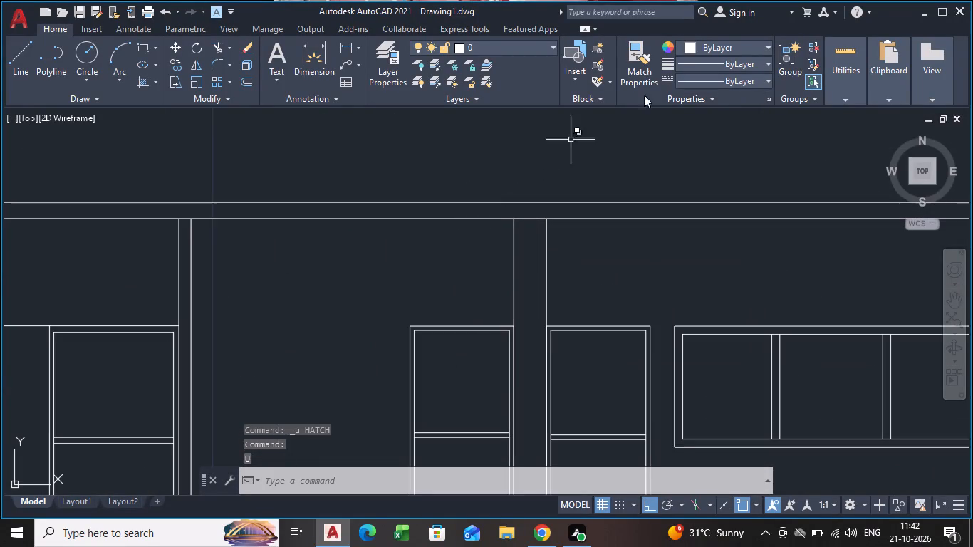
Start a new hatch with the AR-CONC pattern and a scale of 0.001.
{"action": "key", "text": "h"}
{"action": "key", "text": "Return"}
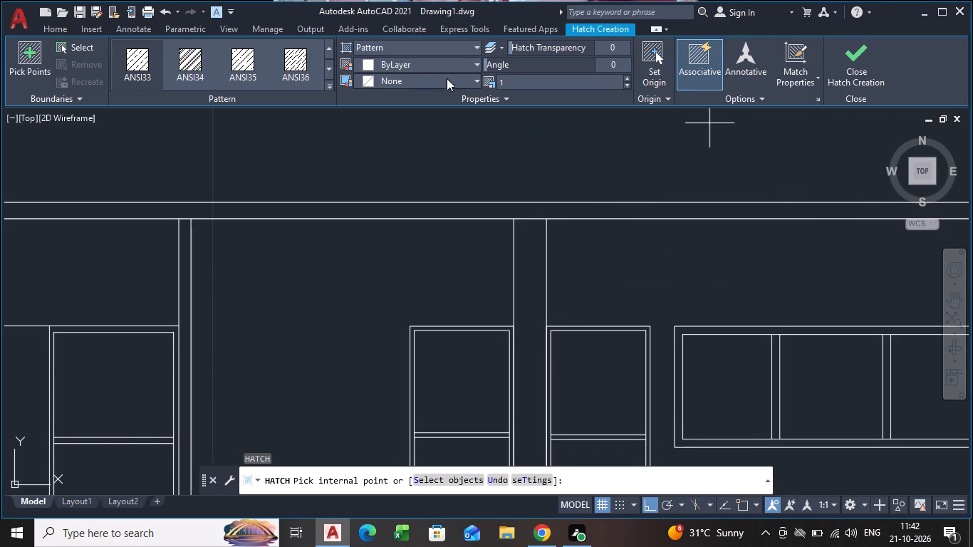
{"action": "left_click", "coordinate": [327, 82]}
{"action": "left_click", "coordinate": [283, 160]}
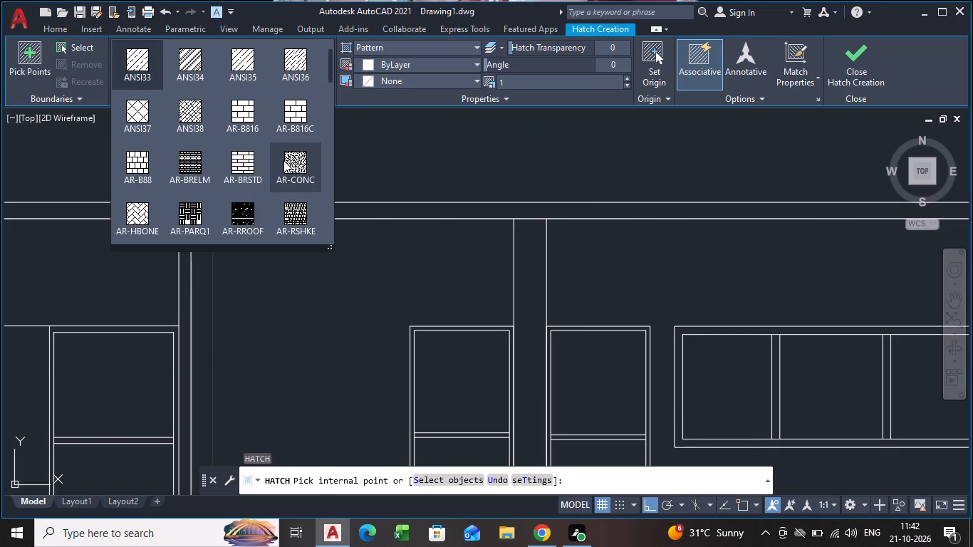
{"action": "scroll", "coordinate": [337, 203], "scroll_direction": "up", "scroll_amount": 2}
{"action": "scroll", "coordinate": [211, 244], "scroll_direction": "down", "scroll_amount": 2}
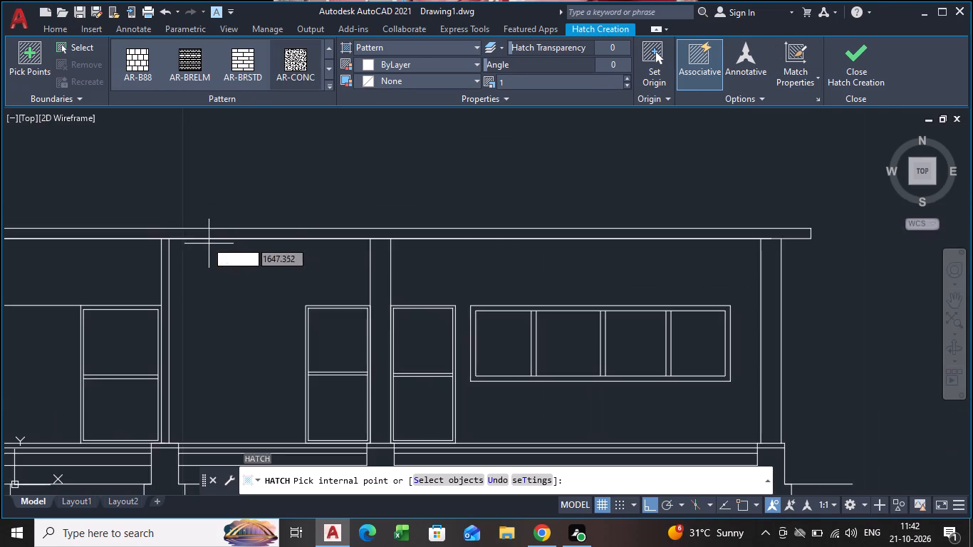
{"action": "scroll", "coordinate": [178, 224], "scroll_direction": "up", "scroll_amount": 3}
{"action": "left_click", "coordinate": [197, 246]}
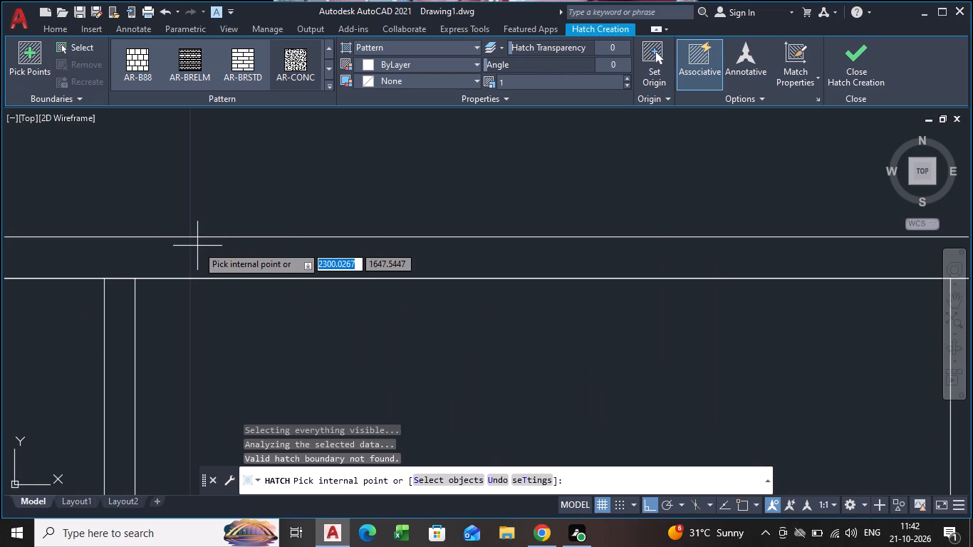
{"action": "scroll", "coordinate": [148, 236], "scroll_direction": "down", "scroll_amount": 3}
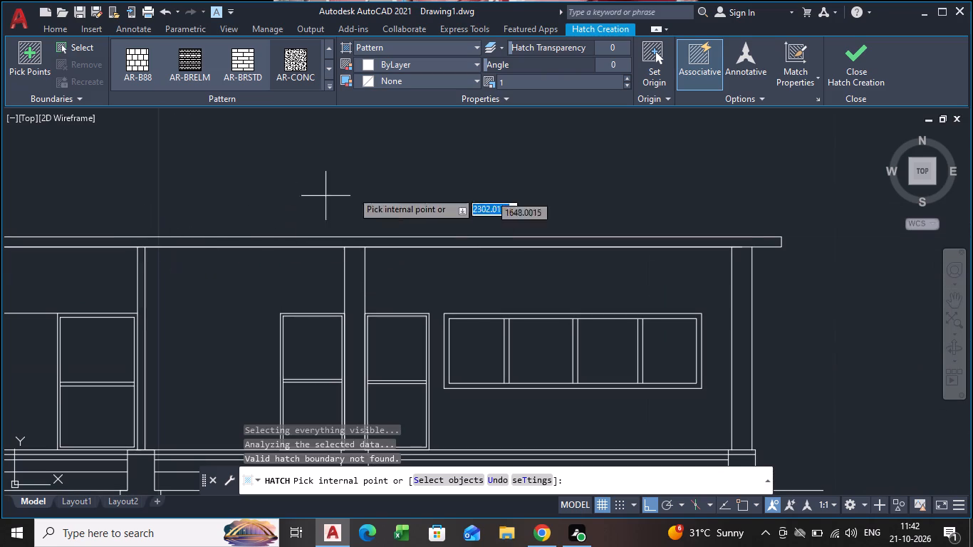
{"action": "left_click", "coordinate": [541, 85]}
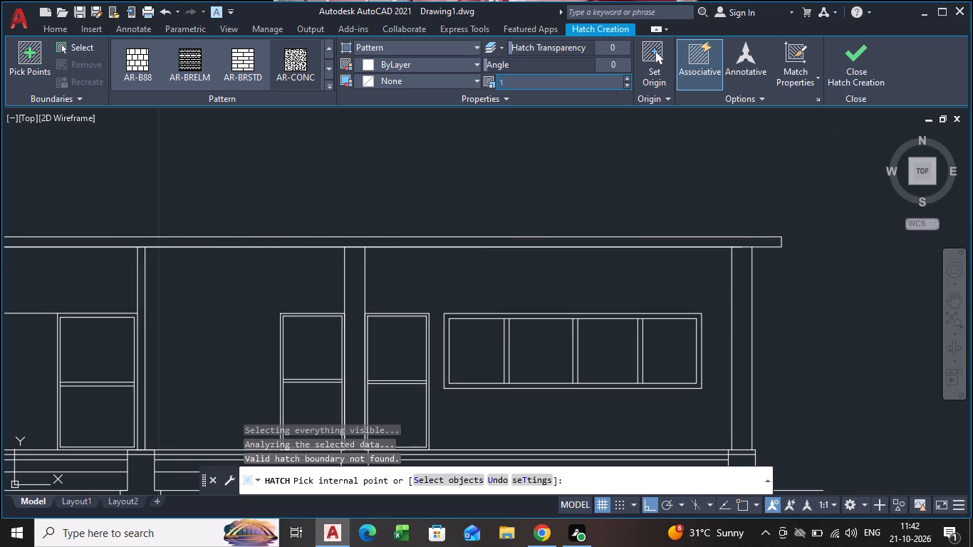
{"action": "key", "text": "BackSpace"}
{"action": "type", "text": "0.0"}
{"action": "type", "text": "01"}
{"action": "key", "text": "Return"}
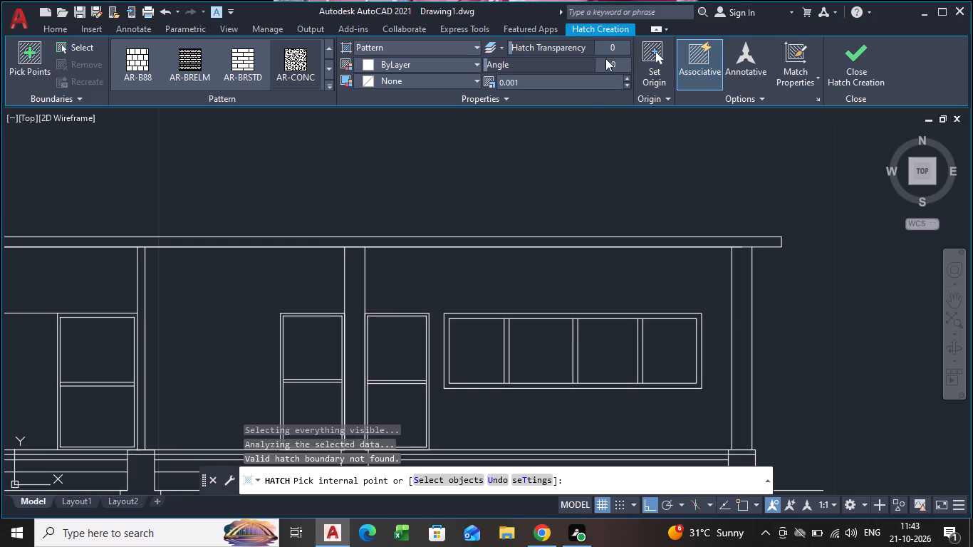
Pick the interior of the roof slab as an AR-CONC hatch area.
{"action": "scroll", "coordinate": [269, 299], "scroll_direction": "down", "scroll_amount": 3}
{"action": "scroll", "coordinate": [269, 261], "scroll_direction": "up", "scroll_amount": 4}
{"action": "middle_click_drag", "start_coordinate": [274, 353], "coordinate": [368, 203]}
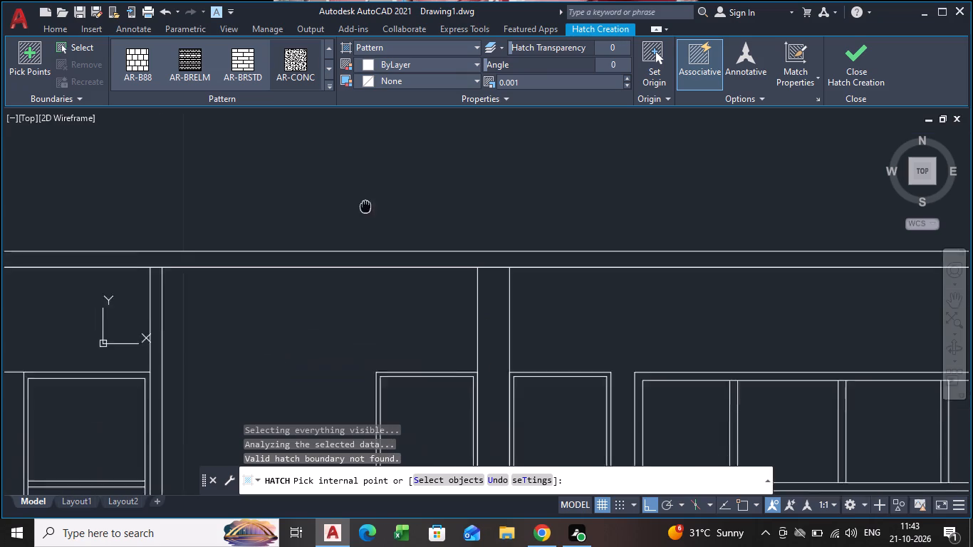
{"action": "middle_click_drag", "start_coordinate": [368, 203], "coordinate": [380, 186]}
{"action": "scroll", "coordinate": [370, 234], "scroll_direction": "up", "scroll_amount": 1}
{"action": "left_click", "coordinate": [370, 234]}
{"action": "scroll", "coordinate": [371, 233], "scroll_direction": "down", "scroll_amount": 3}
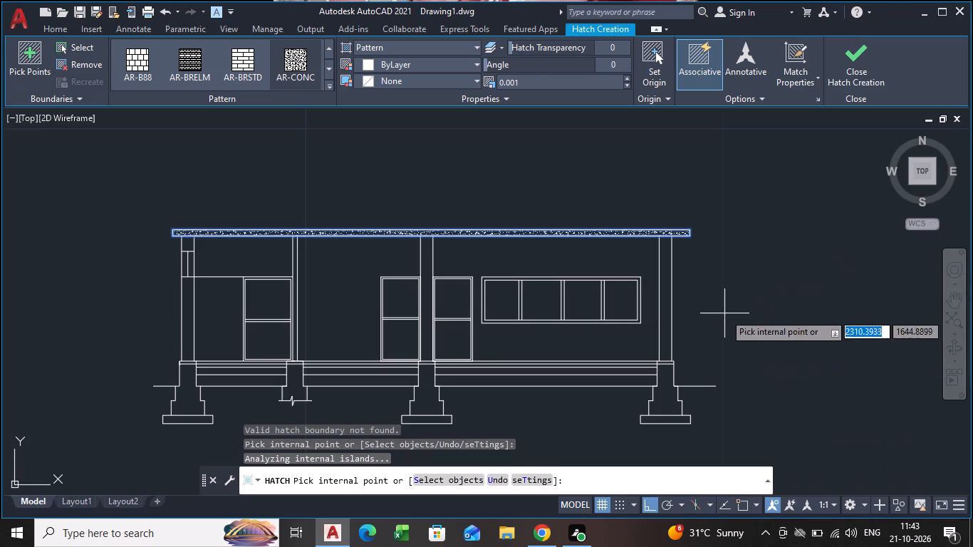
Add the lowest floor layer in all three bays between the foundation walls to the AR-CONC hatch.
{"action": "scroll", "coordinate": [255, 405], "scroll_direction": "up", "scroll_amount": 1}
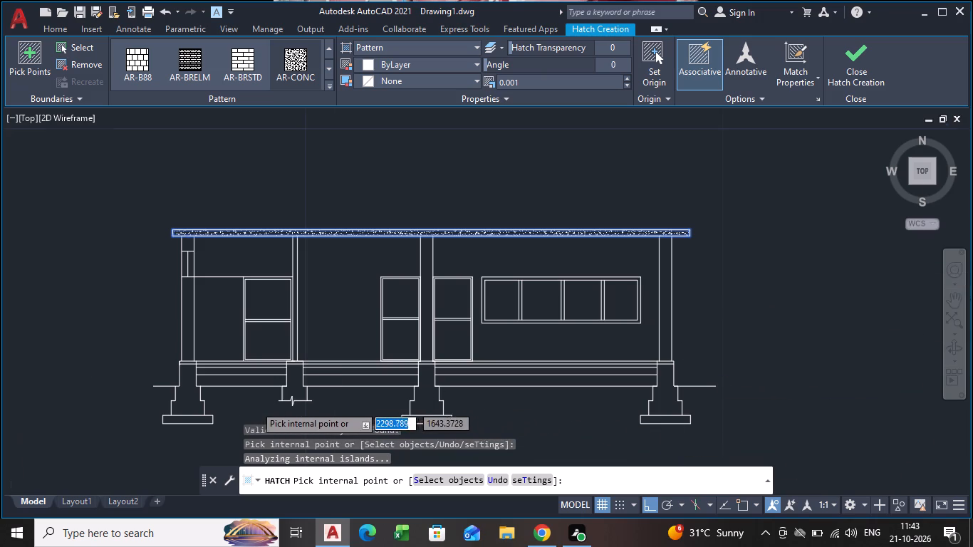
{"action": "scroll", "coordinate": [255, 405], "scroll_direction": "up", "scroll_amount": 1}
{"action": "scroll", "coordinate": [116, 370], "scroll_direction": "up", "scroll_amount": 2}
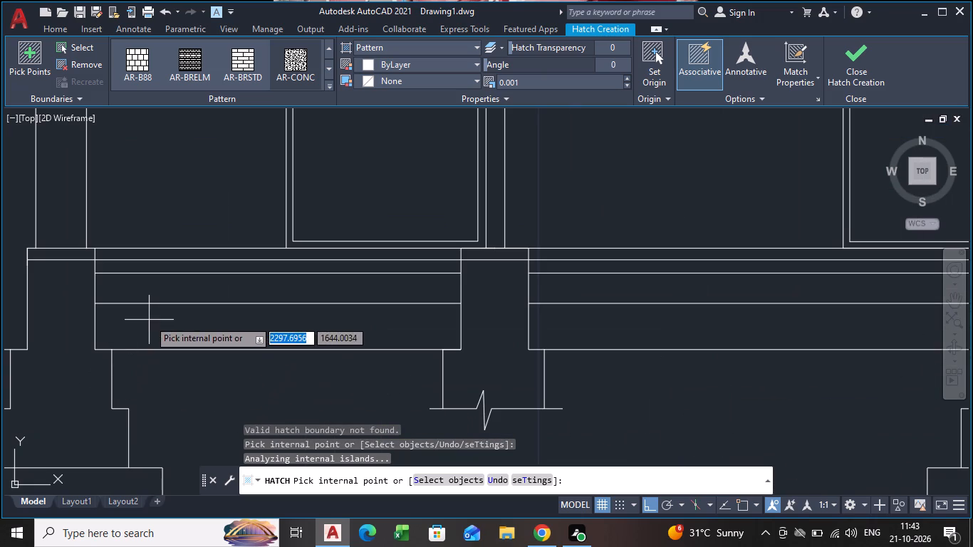
{"action": "left_click", "coordinate": [149, 320]}
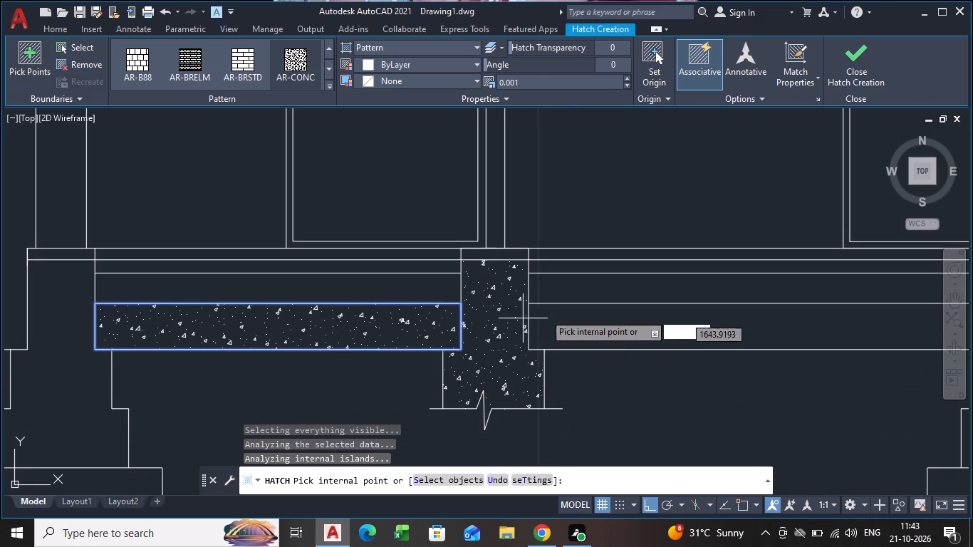
{"action": "left_click", "coordinate": [608, 328]}
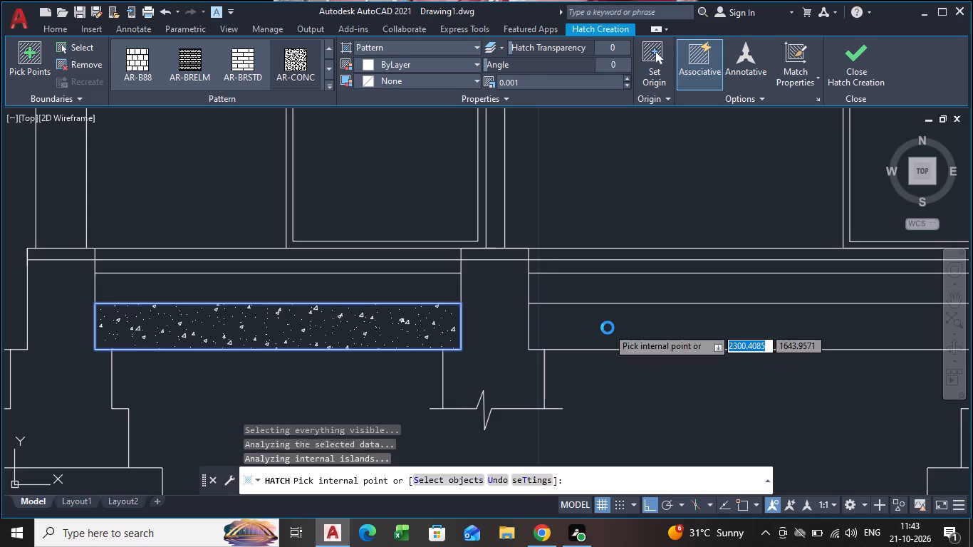
{"action": "scroll", "coordinate": [612, 333], "scroll_direction": "down", "scroll_amount": 4}
{"action": "middle_click_drag", "start_coordinate": [610, 334], "coordinate": [351, 285]}
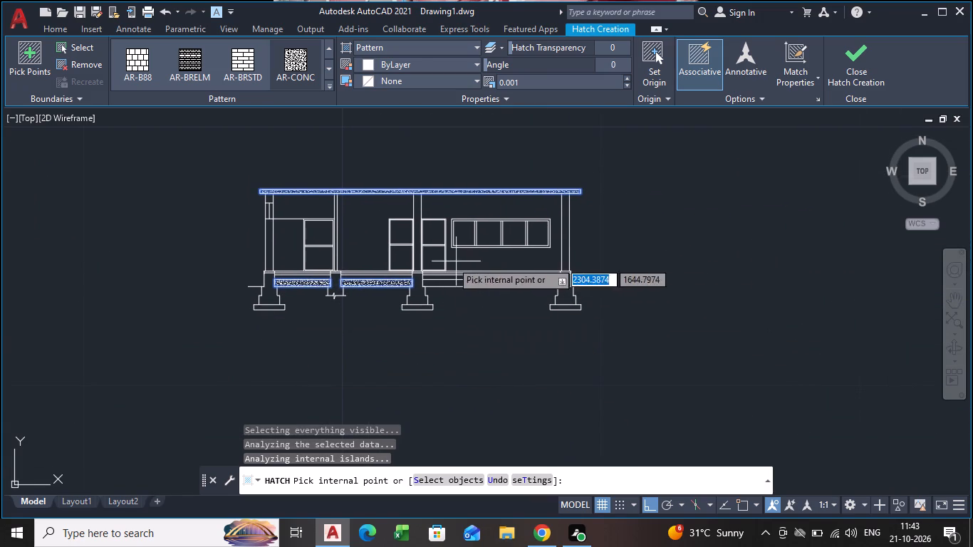
{"action": "scroll", "coordinate": [440, 278], "scroll_direction": "up", "scroll_amount": 3}
{"action": "left_click", "coordinate": [459, 290]}
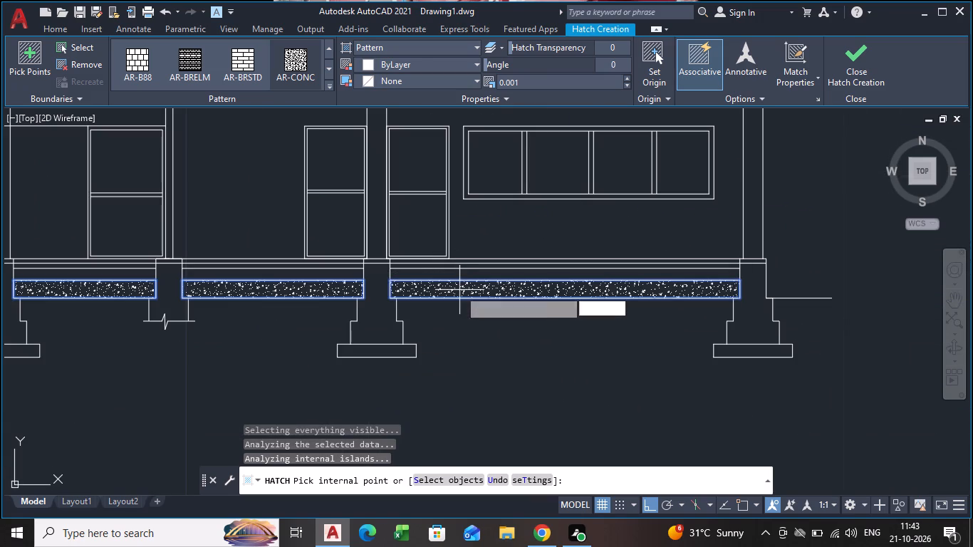
{"action": "scroll", "coordinate": [561, 310], "scroll_direction": "down", "scroll_amount": 2}
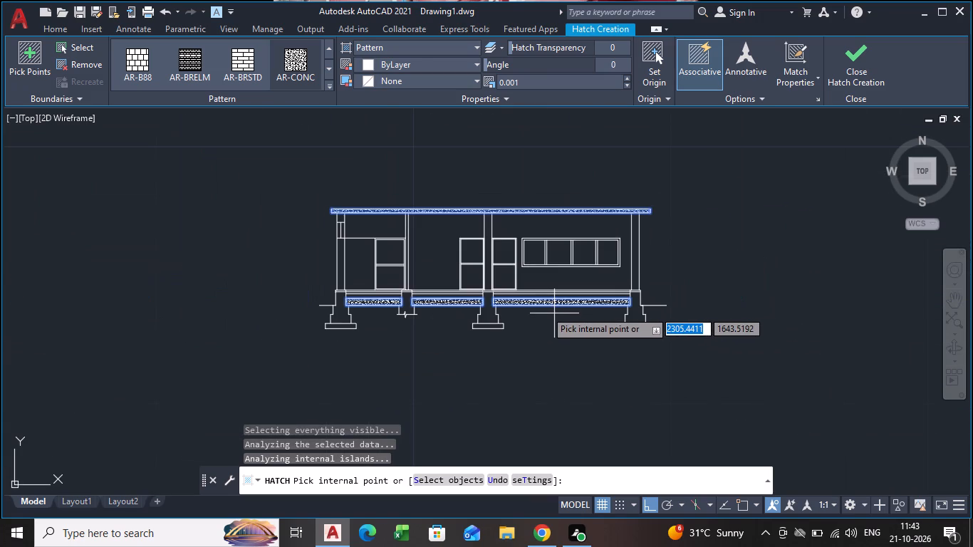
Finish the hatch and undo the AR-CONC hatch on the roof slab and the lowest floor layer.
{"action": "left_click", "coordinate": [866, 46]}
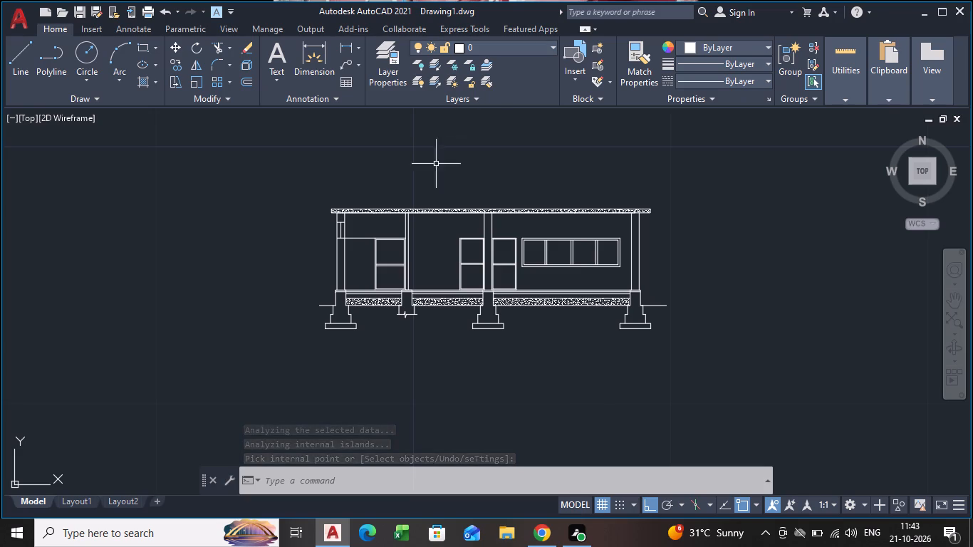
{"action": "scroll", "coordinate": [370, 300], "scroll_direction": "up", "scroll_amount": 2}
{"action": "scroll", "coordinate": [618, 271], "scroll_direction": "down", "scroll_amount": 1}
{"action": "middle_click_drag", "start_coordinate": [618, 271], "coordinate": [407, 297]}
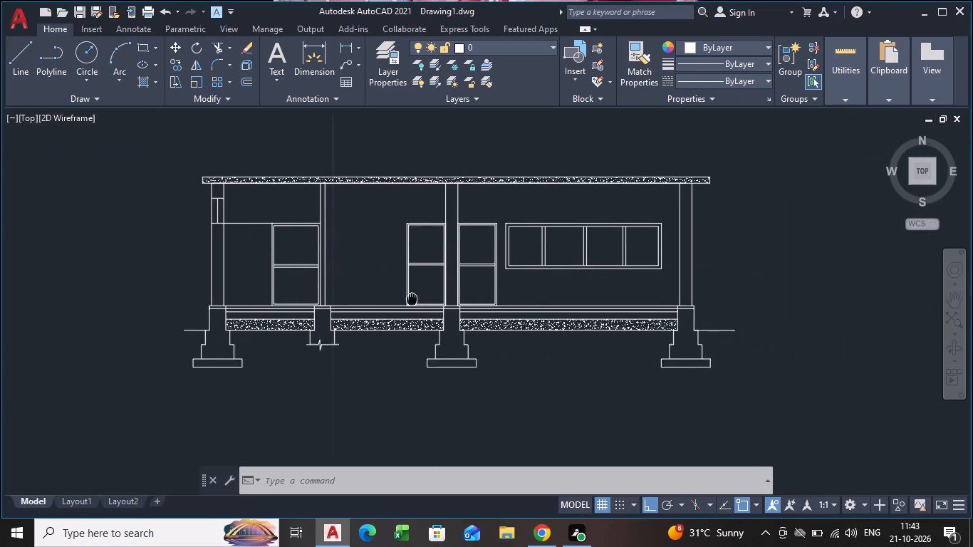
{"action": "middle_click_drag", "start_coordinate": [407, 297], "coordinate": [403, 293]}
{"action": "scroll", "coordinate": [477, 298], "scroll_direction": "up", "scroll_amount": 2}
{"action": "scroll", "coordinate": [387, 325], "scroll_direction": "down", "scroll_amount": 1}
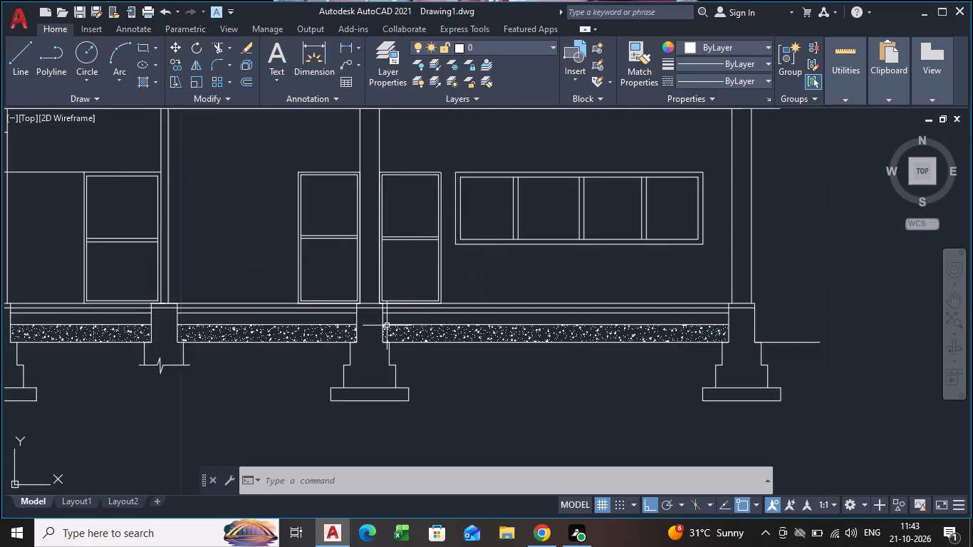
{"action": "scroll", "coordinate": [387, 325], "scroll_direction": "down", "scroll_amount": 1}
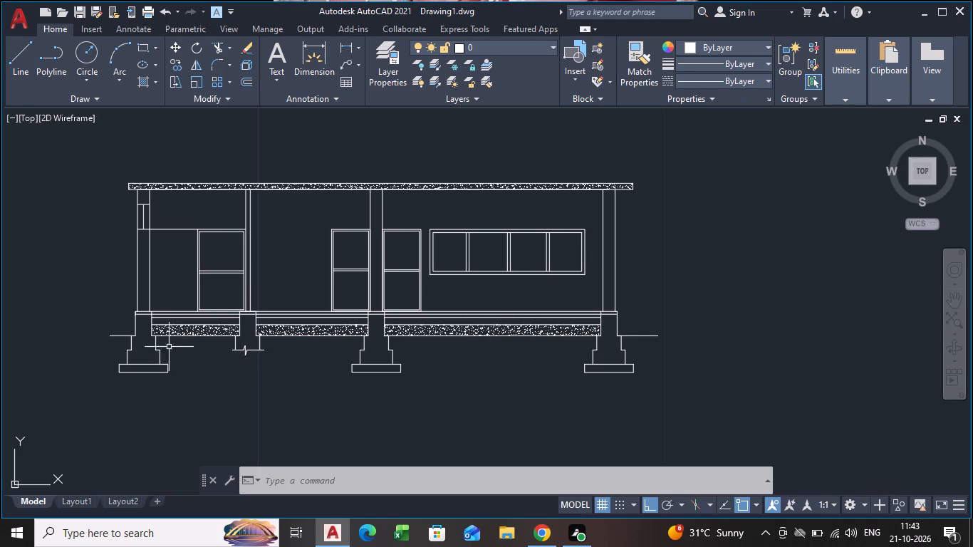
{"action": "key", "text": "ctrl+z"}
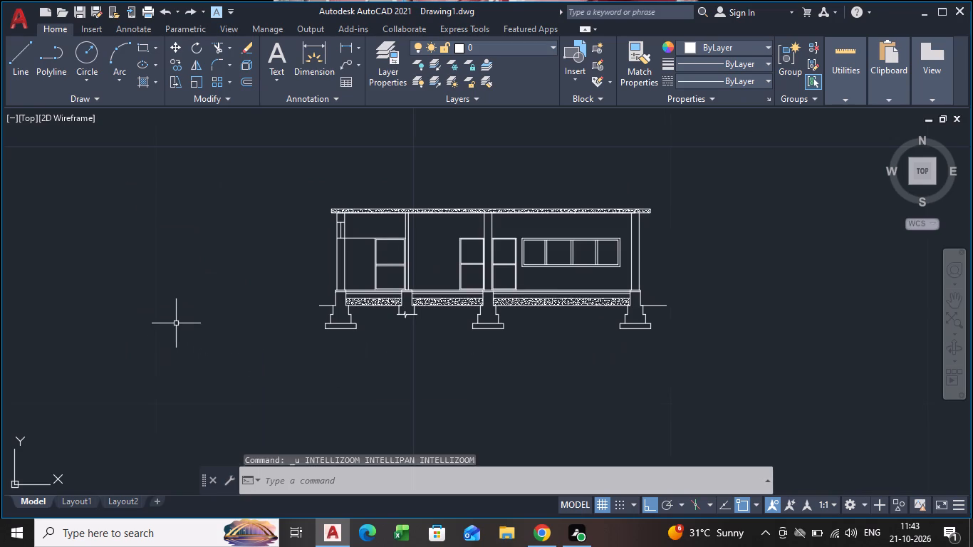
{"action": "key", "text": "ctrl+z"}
Start a new hatch with the AR-CONC pattern and pick the interior of the roof slab as its area.
{"action": "scroll", "coordinate": [341, 335], "scroll_direction": "down", "scroll_amount": 4}
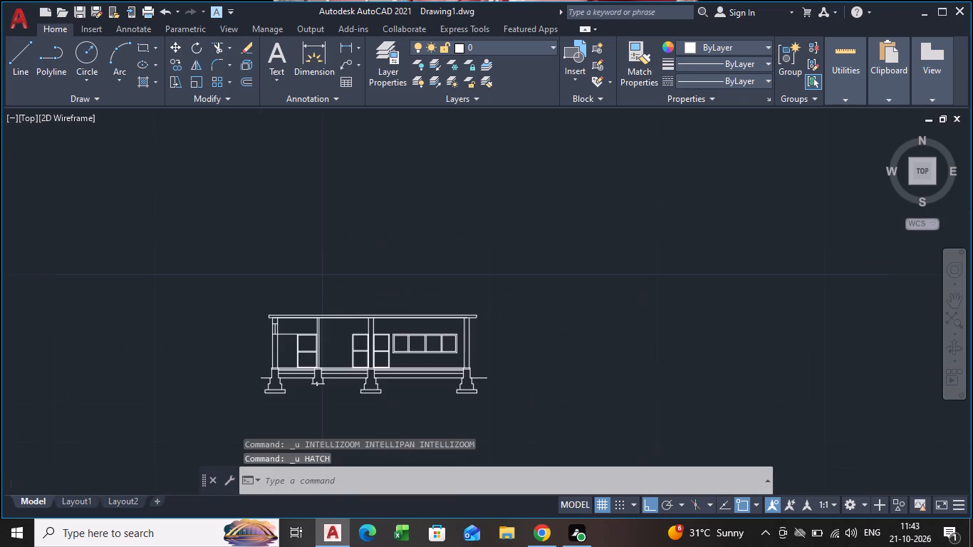
{"action": "scroll", "coordinate": [334, 321], "scroll_direction": "up", "scroll_amount": 2}
{"action": "key", "text": "h"}
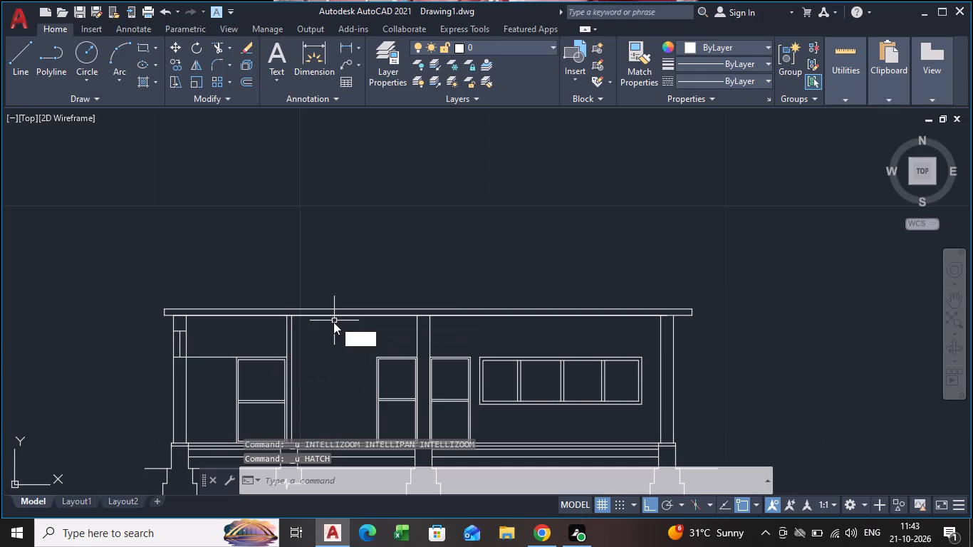
{"action": "key", "text": "Return"}
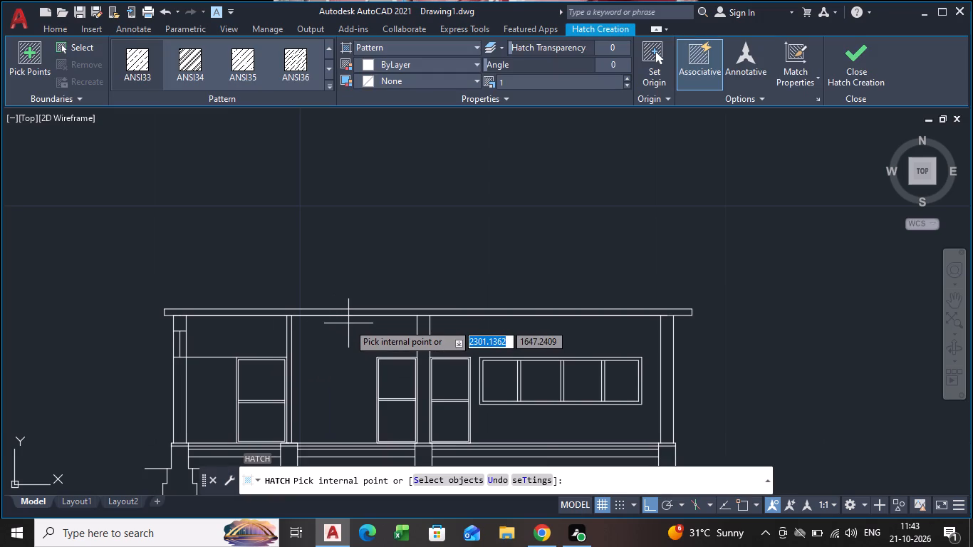
{"action": "left_click", "coordinate": [327, 88]}
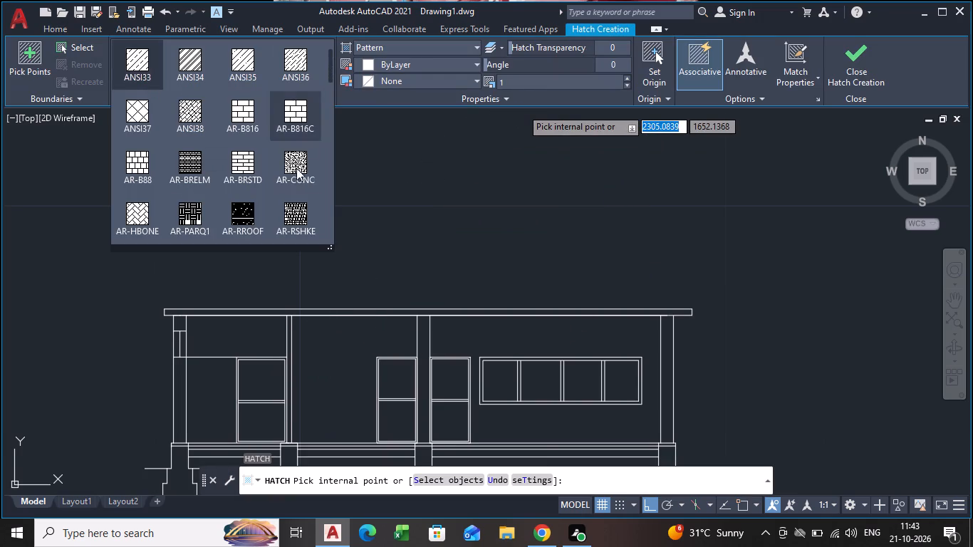
{"action": "left_click", "coordinate": [296, 172]}
{"action": "scroll", "coordinate": [311, 320], "scroll_direction": "up", "scroll_amount": 3}
{"action": "left_click", "coordinate": [274, 292]}
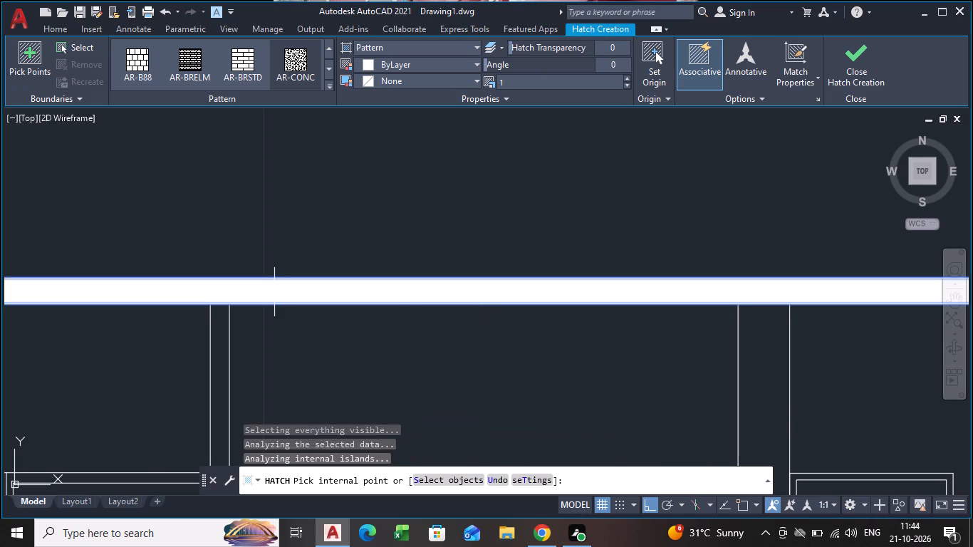
{"action": "left_click", "coordinate": [307, 53]}
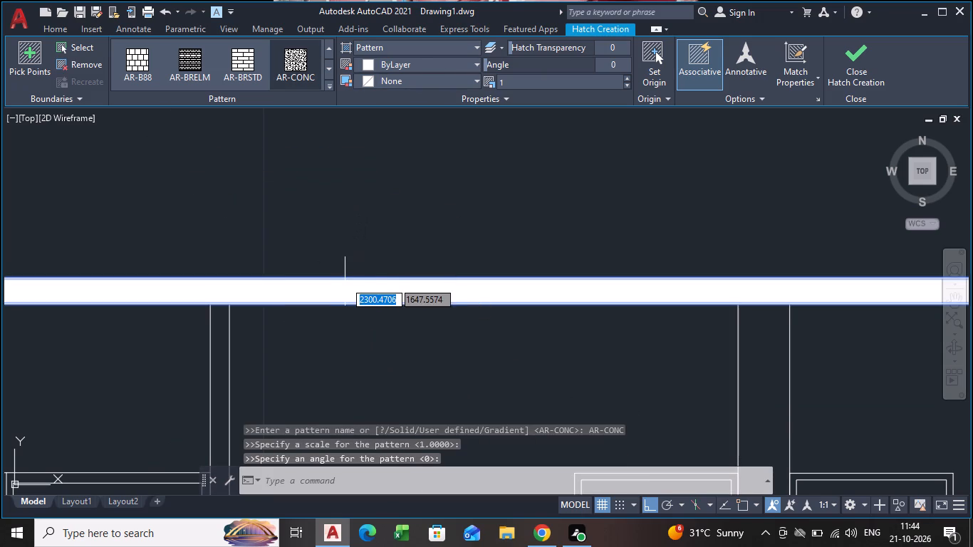
{"action": "left_click", "coordinate": [346, 290]}
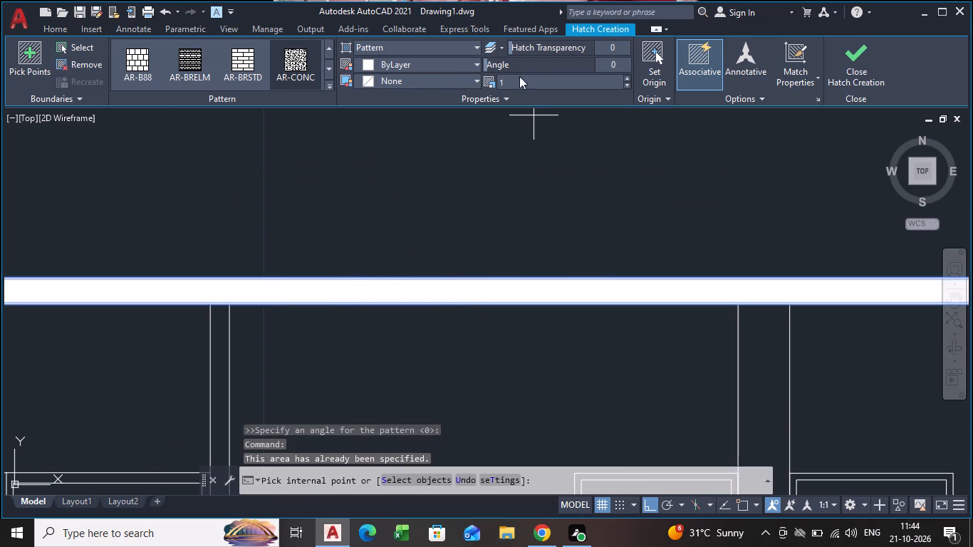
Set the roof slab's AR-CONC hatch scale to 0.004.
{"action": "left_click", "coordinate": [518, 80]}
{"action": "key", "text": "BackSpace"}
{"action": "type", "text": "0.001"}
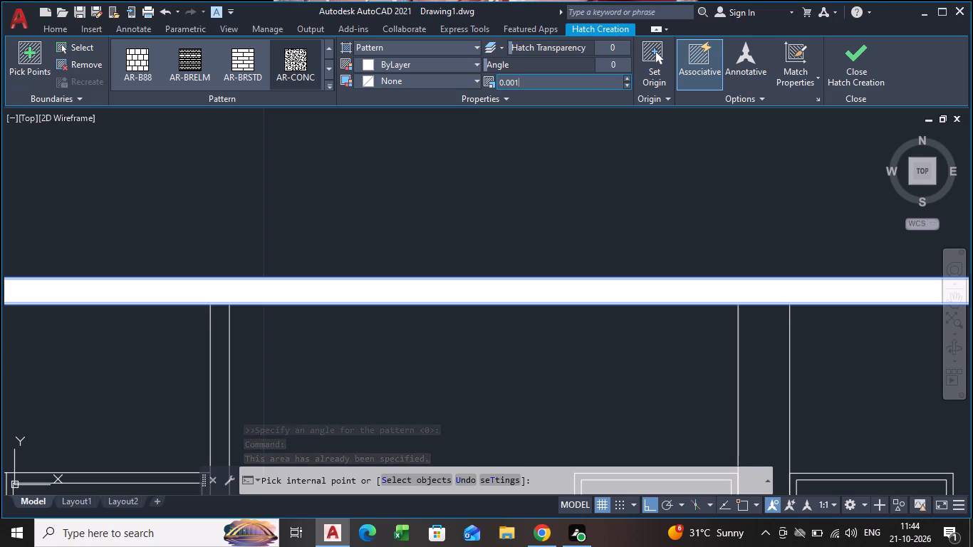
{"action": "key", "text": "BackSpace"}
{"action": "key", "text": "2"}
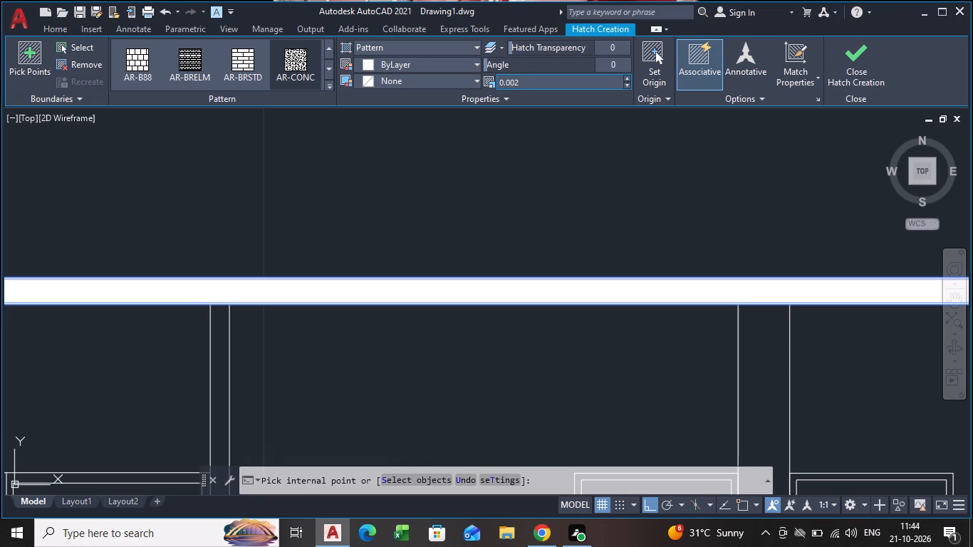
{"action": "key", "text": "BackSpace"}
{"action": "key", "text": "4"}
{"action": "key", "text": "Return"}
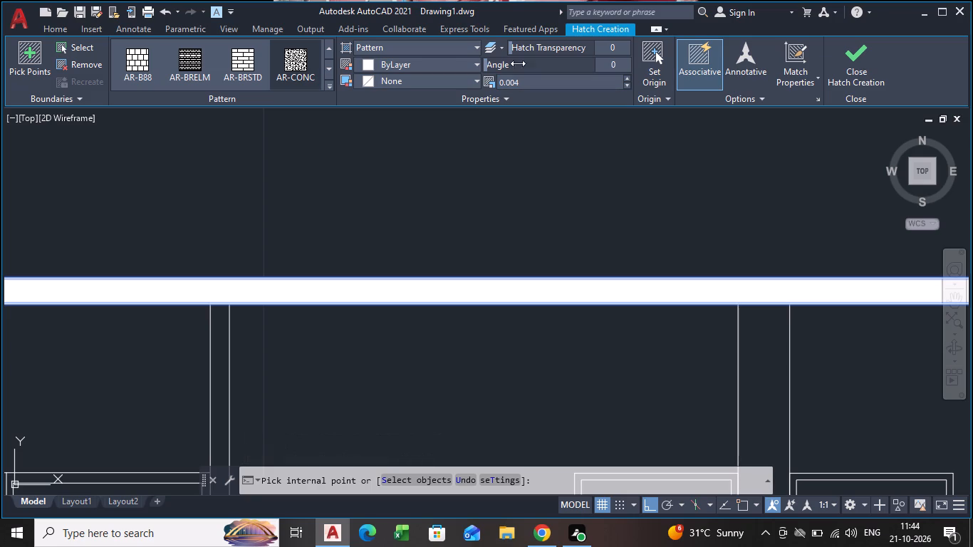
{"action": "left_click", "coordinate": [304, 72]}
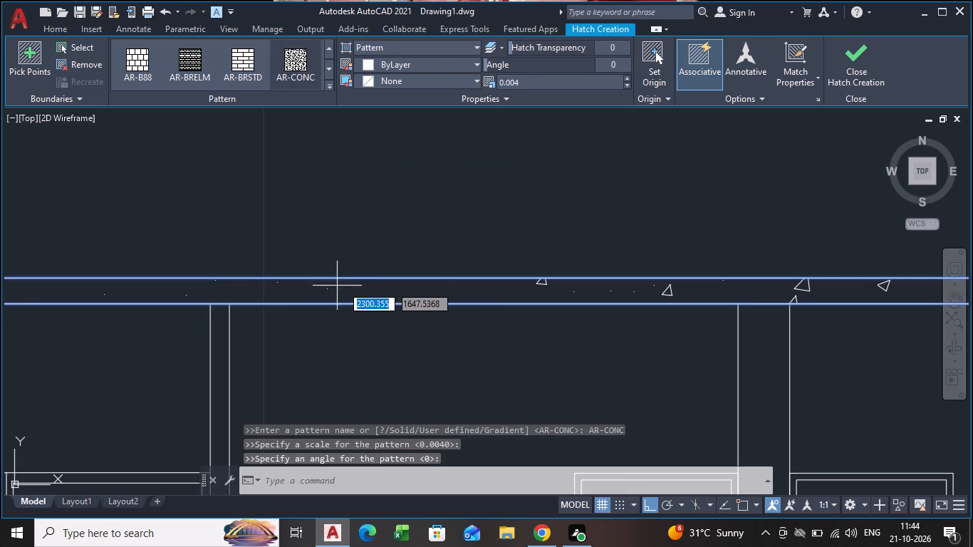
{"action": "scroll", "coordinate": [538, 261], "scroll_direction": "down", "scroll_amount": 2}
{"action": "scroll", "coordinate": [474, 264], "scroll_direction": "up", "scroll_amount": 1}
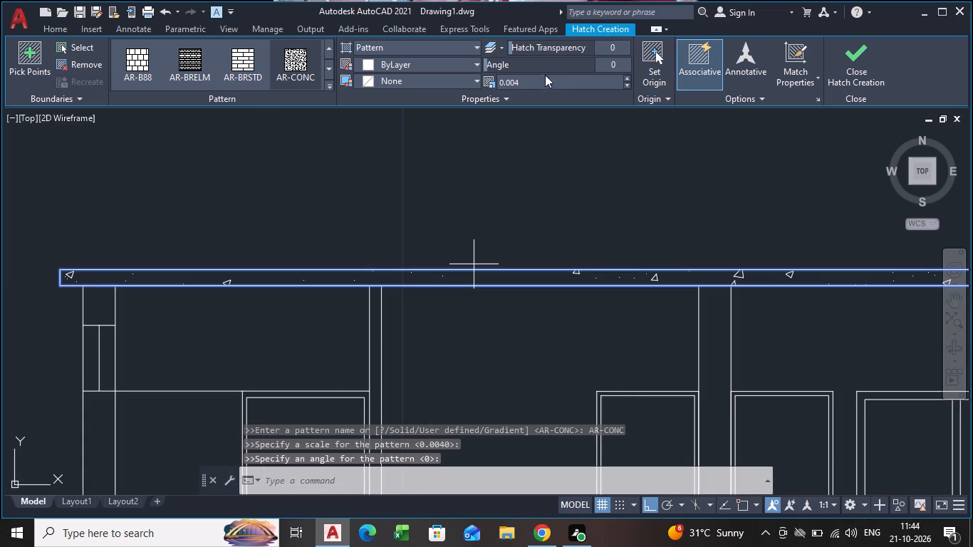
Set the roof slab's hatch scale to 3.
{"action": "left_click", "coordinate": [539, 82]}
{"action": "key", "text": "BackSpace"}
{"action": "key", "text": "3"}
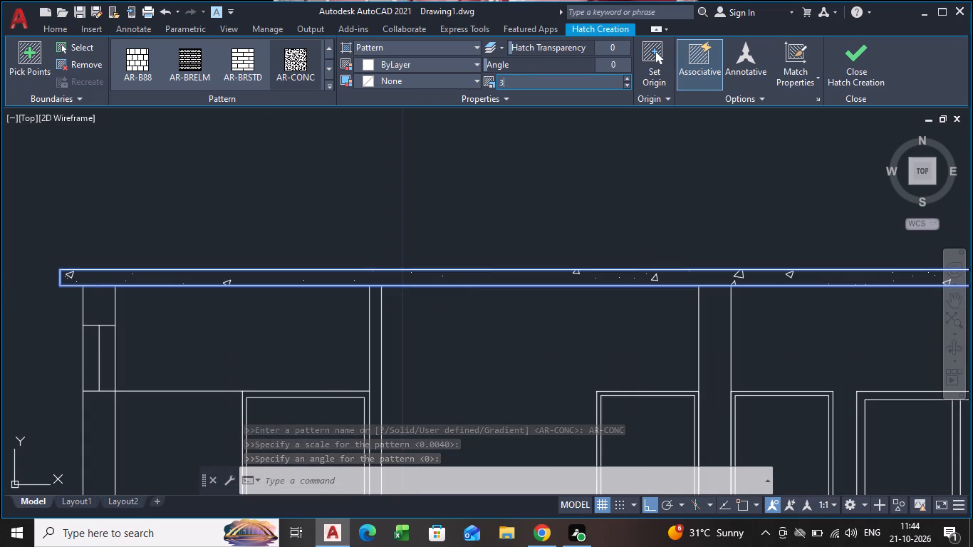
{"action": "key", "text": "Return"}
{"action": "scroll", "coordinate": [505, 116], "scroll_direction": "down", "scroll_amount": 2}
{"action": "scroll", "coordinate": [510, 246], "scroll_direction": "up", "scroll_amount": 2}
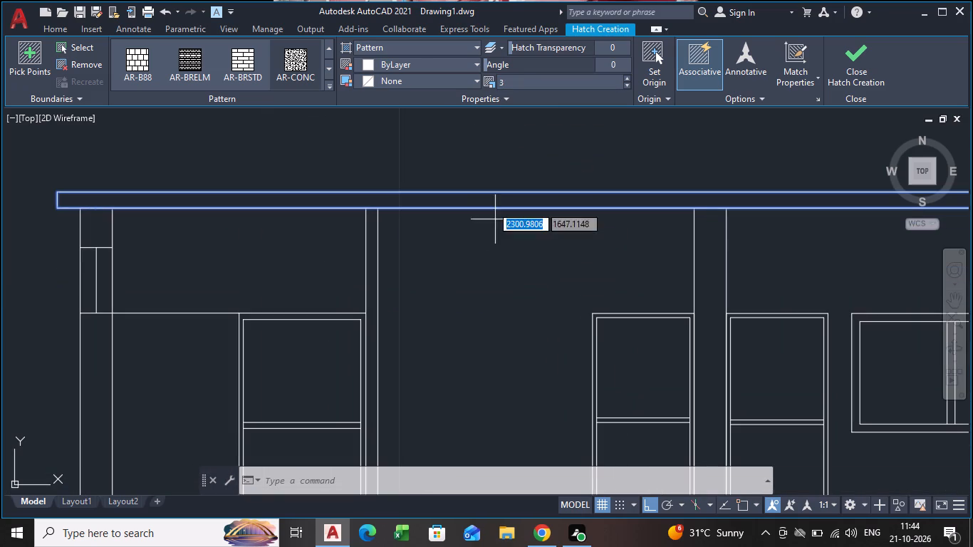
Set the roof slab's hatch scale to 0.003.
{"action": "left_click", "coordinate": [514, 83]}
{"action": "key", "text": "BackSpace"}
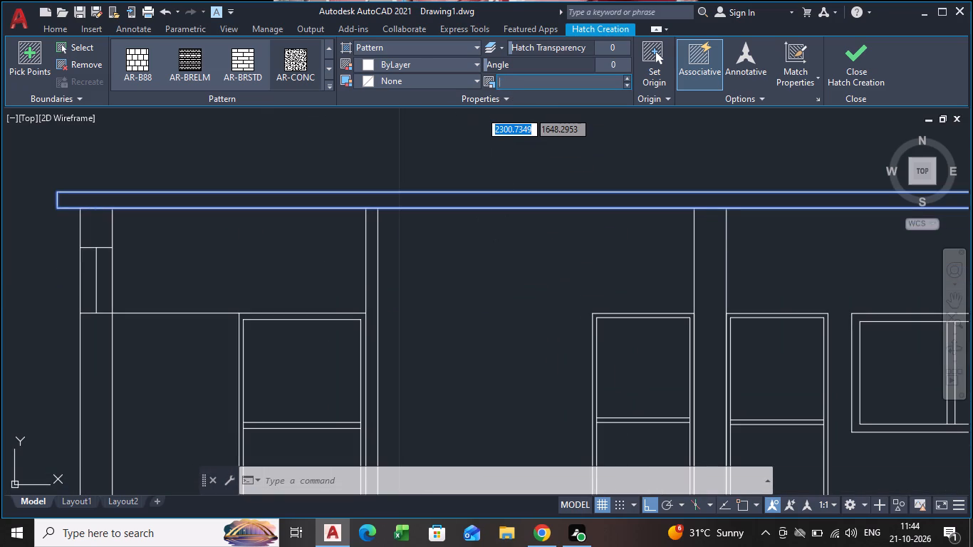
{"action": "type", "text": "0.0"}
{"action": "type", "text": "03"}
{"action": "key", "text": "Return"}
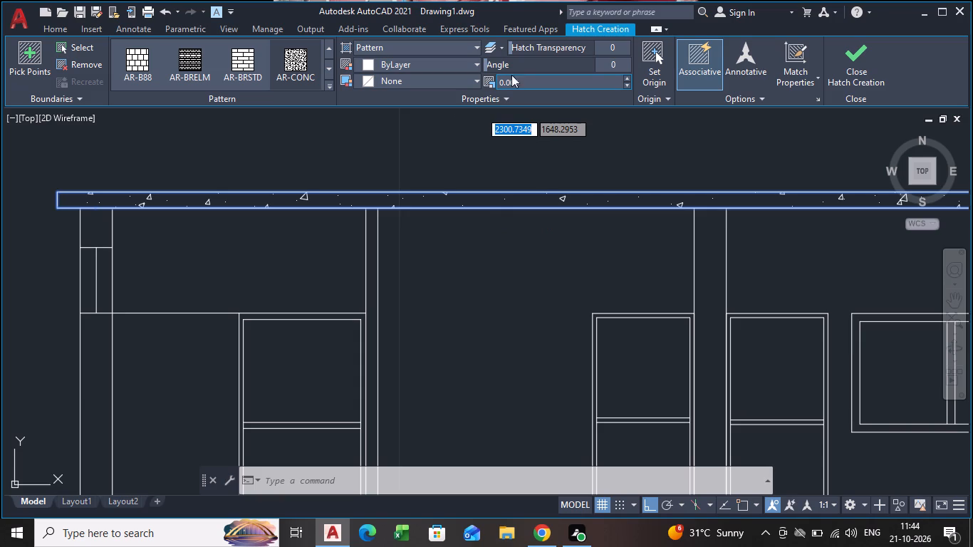
Set the roof slab's hatch scale to 0.002 and finish the hatch.
{"action": "left_click", "coordinate": [529, 84]}
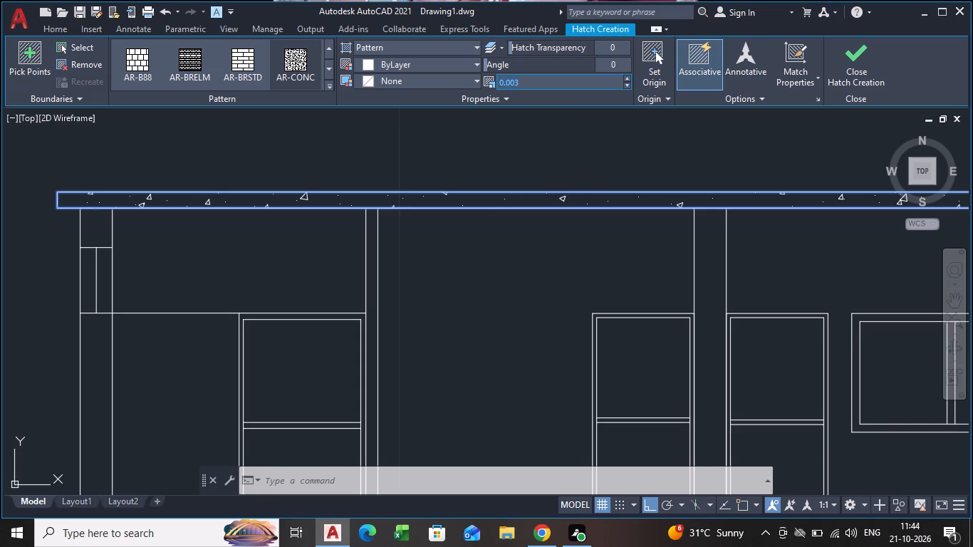
{"action": "key", "text": "BackSpace"}
{"action": "type", "text": "0.002"}
{"action": "key", "text": "Return"}
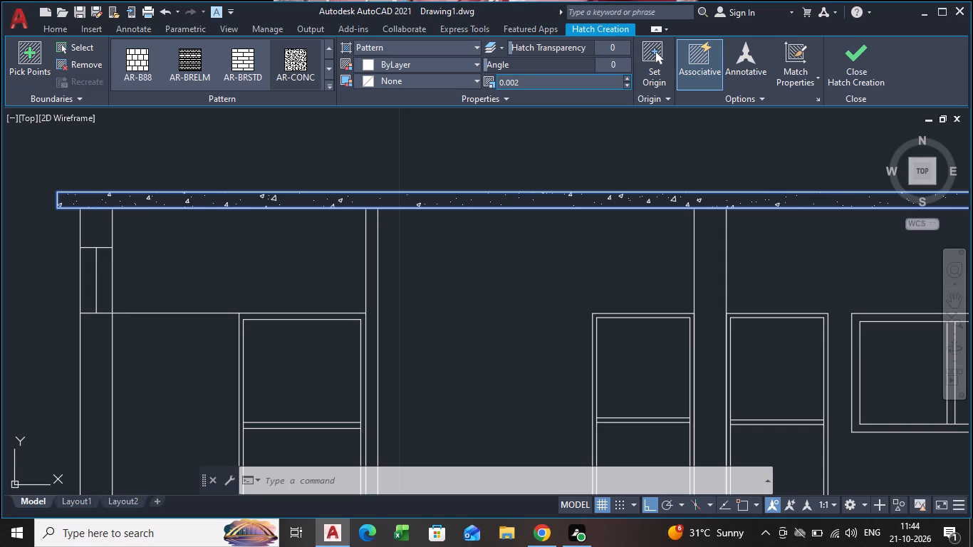
{"action": "left_click", "coordinate": [836, 56]}
Hatch the floor layer directly above the lowest one in all three bays with AR-CONC at scale 0.002.
{"action": "scroll", "coordinate": [560, 237], "scroll_direction": "down", "scroll_amount": 2}
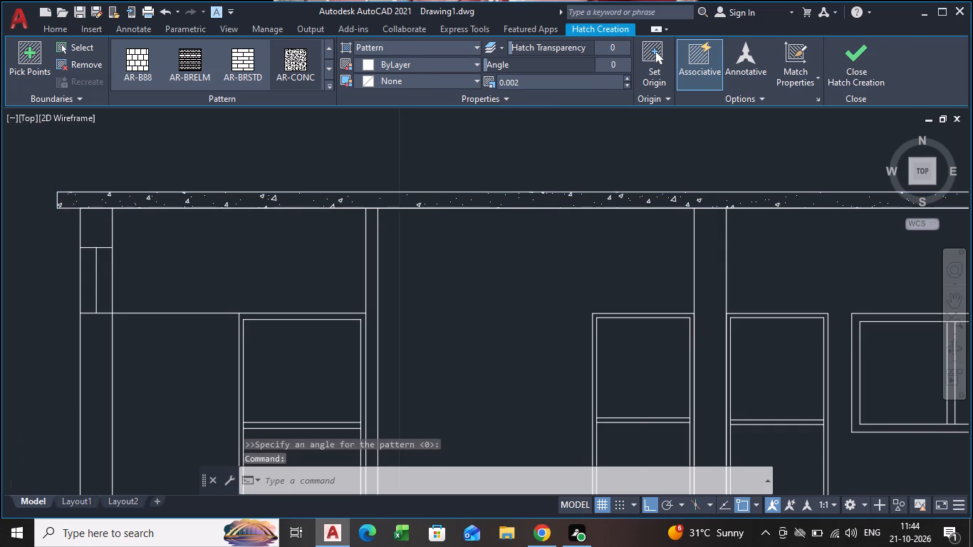
{"action": "scroll", "coordinate": [560, 318], "scroll_direction": "down", "scroll_amount": 1}
{"action": "middle_click_drag", "start_coordinate": [560, 318], "coordinate": [452, 235]}
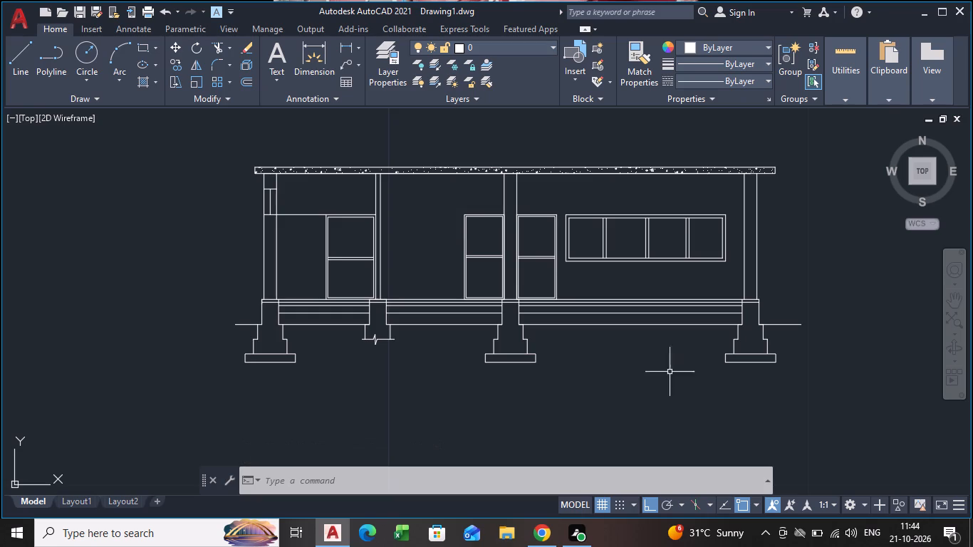
{"action": "key", "text": "h"}
{"action": "key", "text": "Return"}
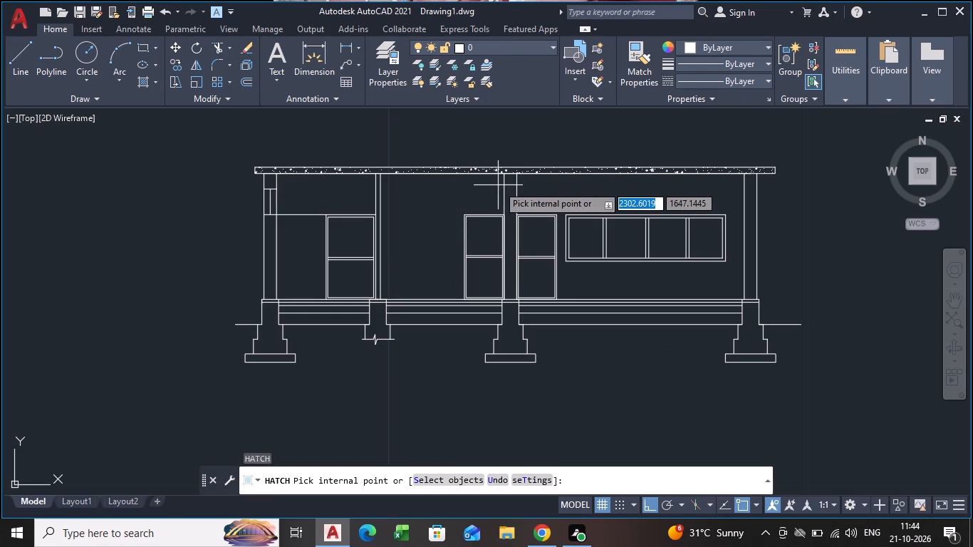
{"action": "left_click", "coordinate": [296, 71]}
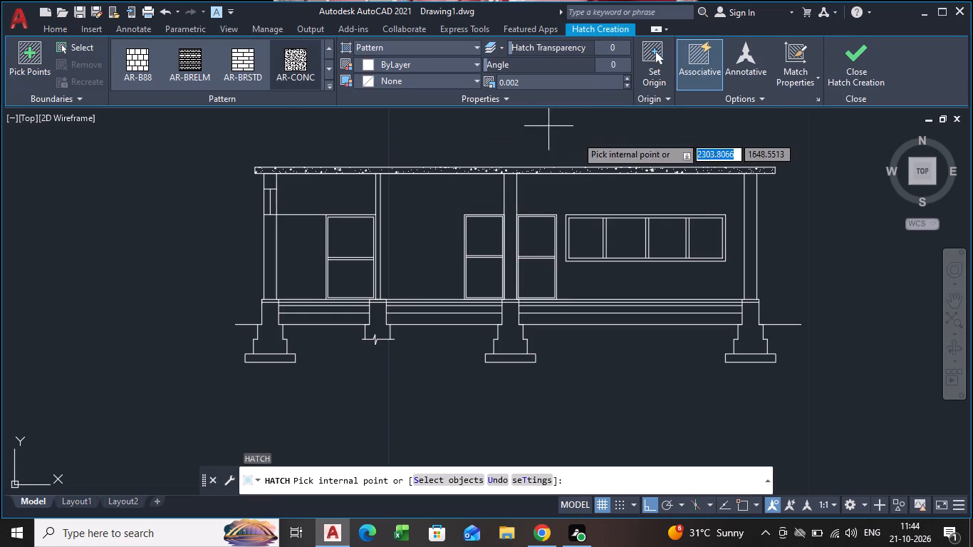
{"action": "scroll", "coordinate": [369, 318], "scroll_direction": "up", "scroll_amount": 3}
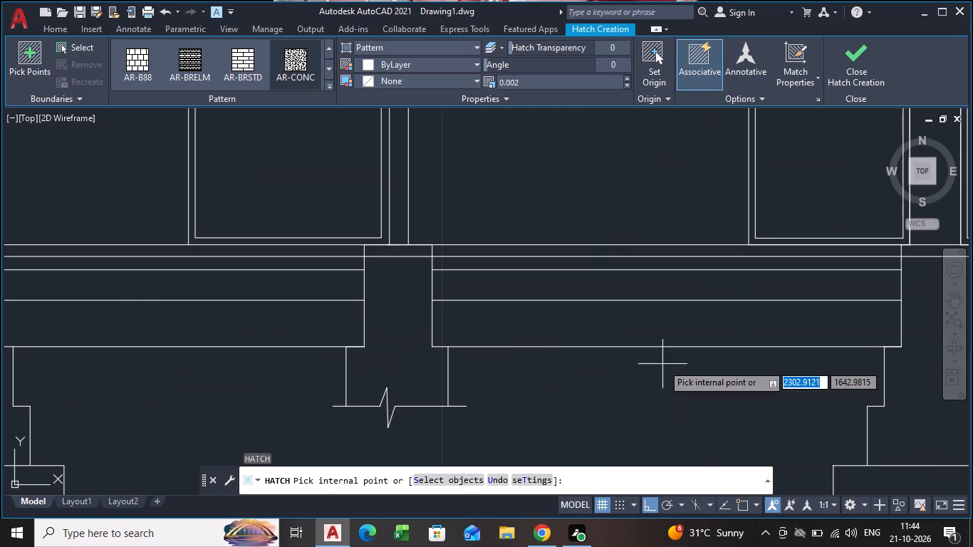
{"action": "left_click", "coordinate": [224, 286]}
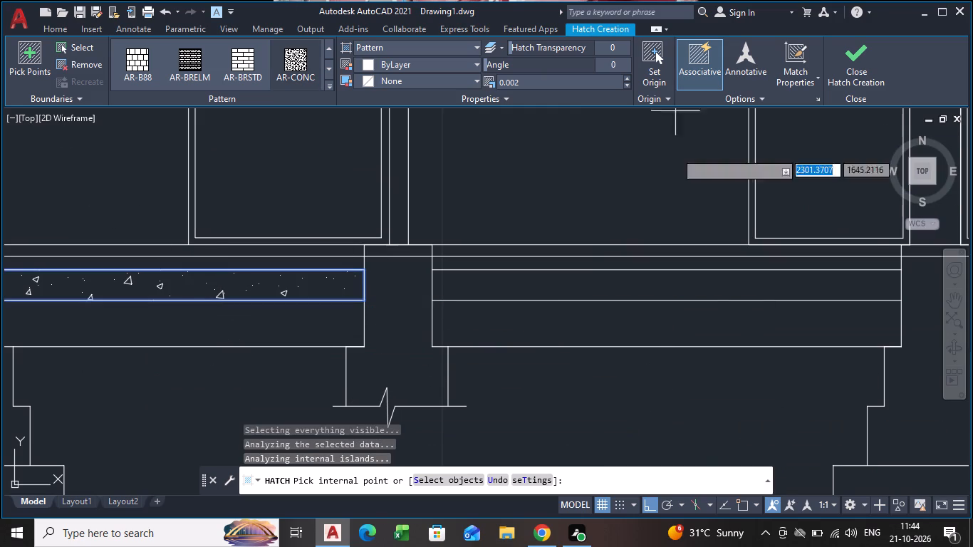
{"action": "left_click", "coordinate": [526, 285]}
{"action": "scroll", "coordinate": [627, 330], "scroll_direction": "down", "scroll_amount": 3}
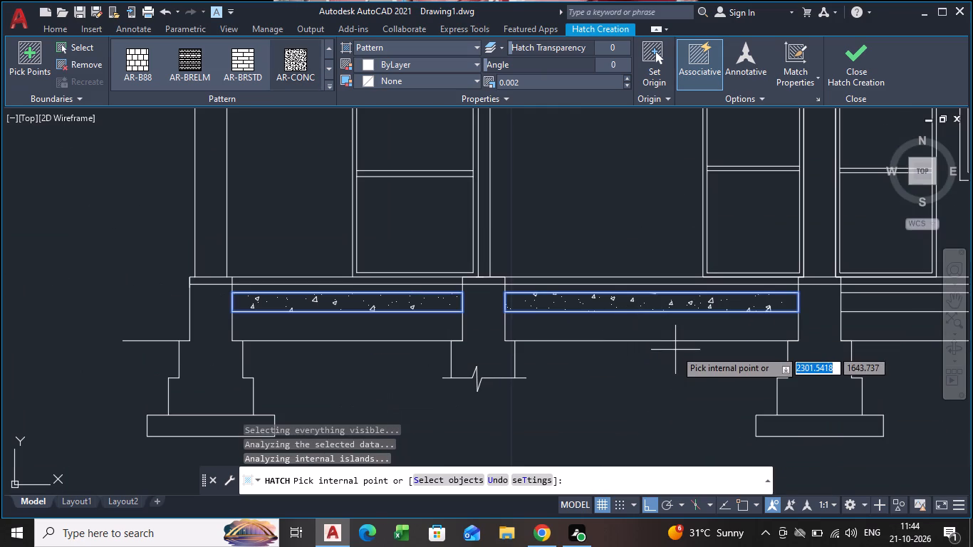
{"action": "scroll", "coordinate": [640, 308], "scroll_direction": "down", "scroll_amount": 1}
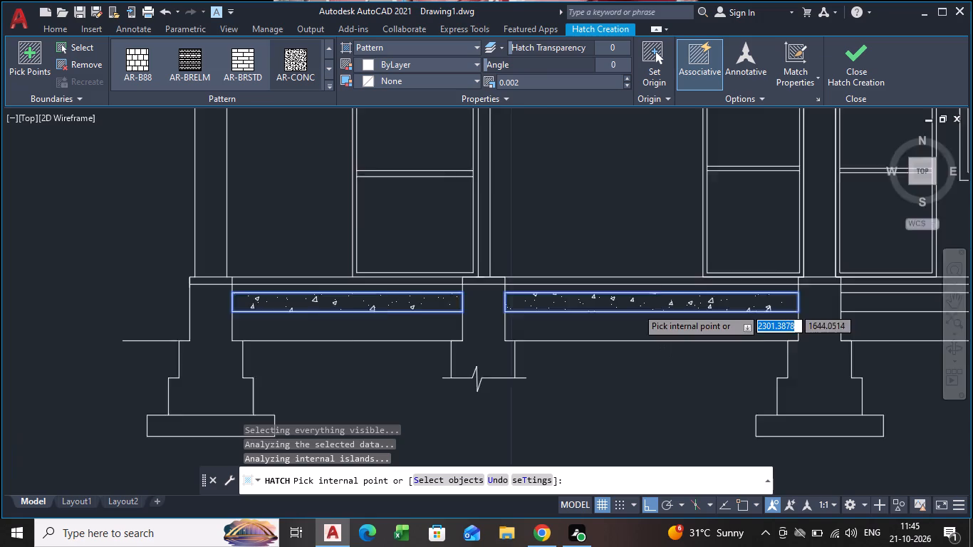
{"action": "middle_click_drag", "start_coordinate": [635, 308], "coordinate": [157, 266]}
{"action": "scroll", "coordinate": [320, 260], "scroll_direction": "up", "scroll_amount": 1}
{"action": "left_click", "coordinate": [356, 264]}
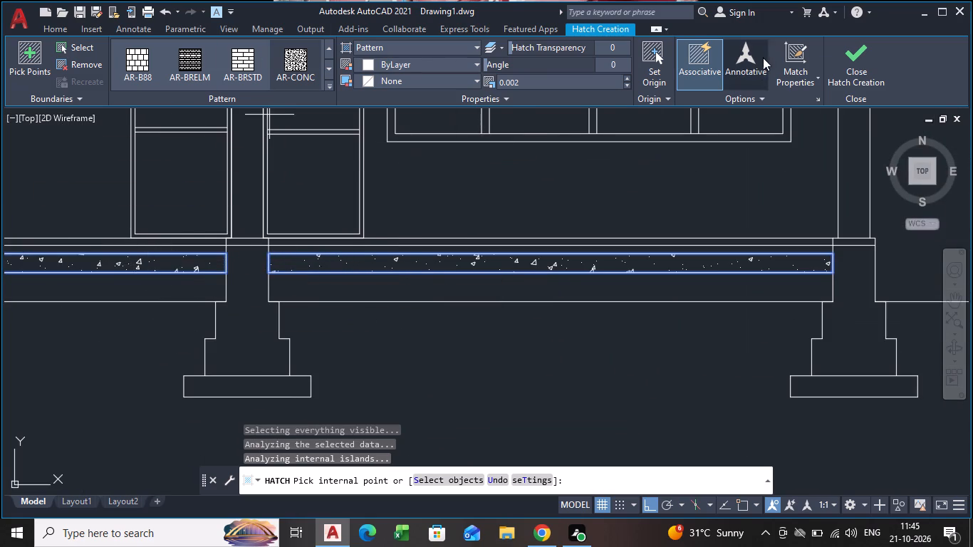
{"action": "left_click", "coordinate": [870, 56]}
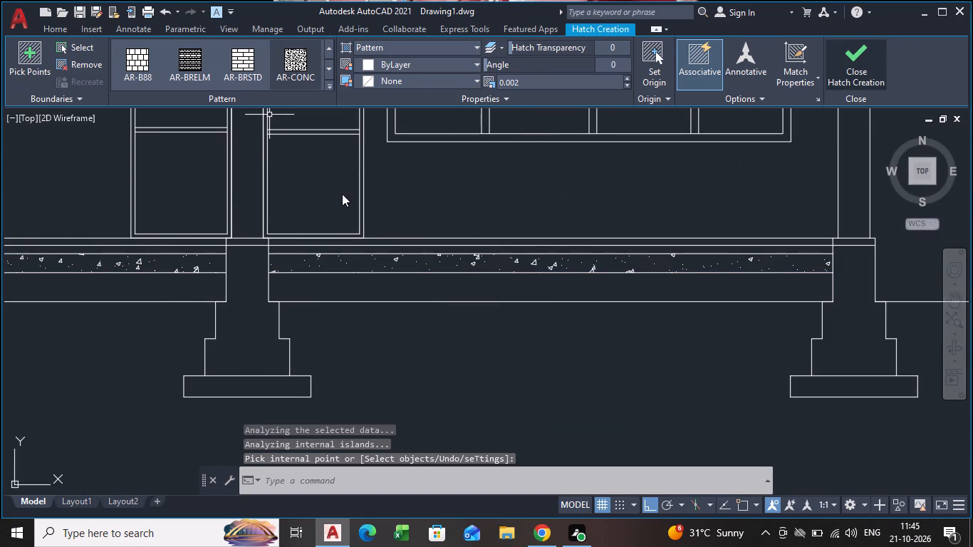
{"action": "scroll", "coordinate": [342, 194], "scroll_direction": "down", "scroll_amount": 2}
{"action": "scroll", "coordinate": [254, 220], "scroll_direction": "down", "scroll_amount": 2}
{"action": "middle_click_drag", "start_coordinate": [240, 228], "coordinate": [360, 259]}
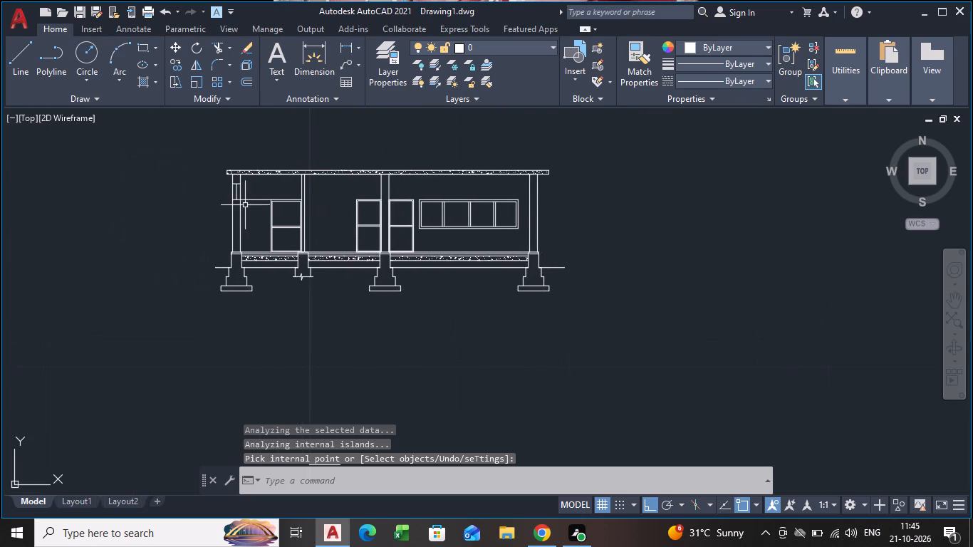
Start a hatch with the STEEL pattern in the left outer wall, in the part below the opening.
{"action": "scroll", "coordinate": [241, 204], "scroll_direction": "up", "scroll_amount": 1}
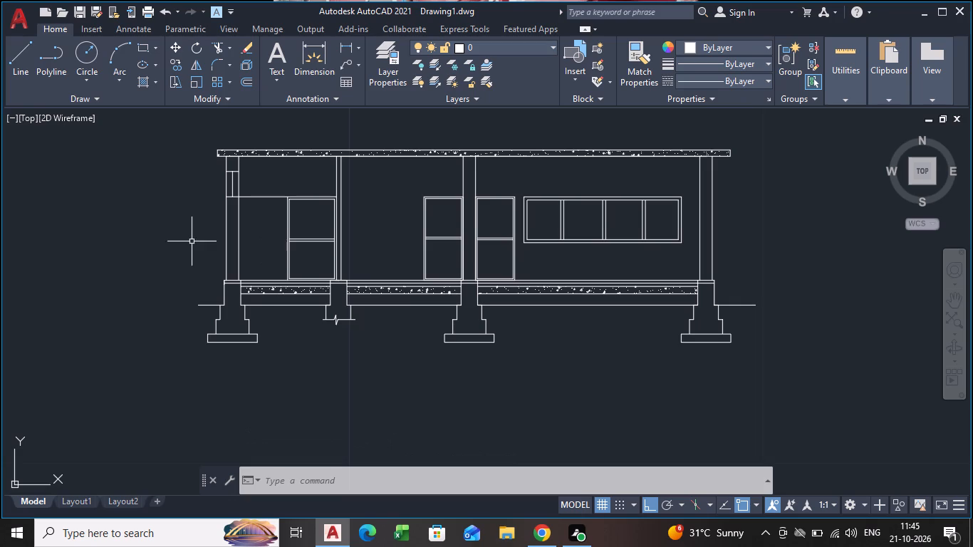
{"action": "scroll", "coordinate": [276, 220], "scroll_direction": "up", "scroll_amount": 3}
{"action": "scroll", "coordinate": [252, 226], "scroll_direction": "down", "scroll_amount": 2}
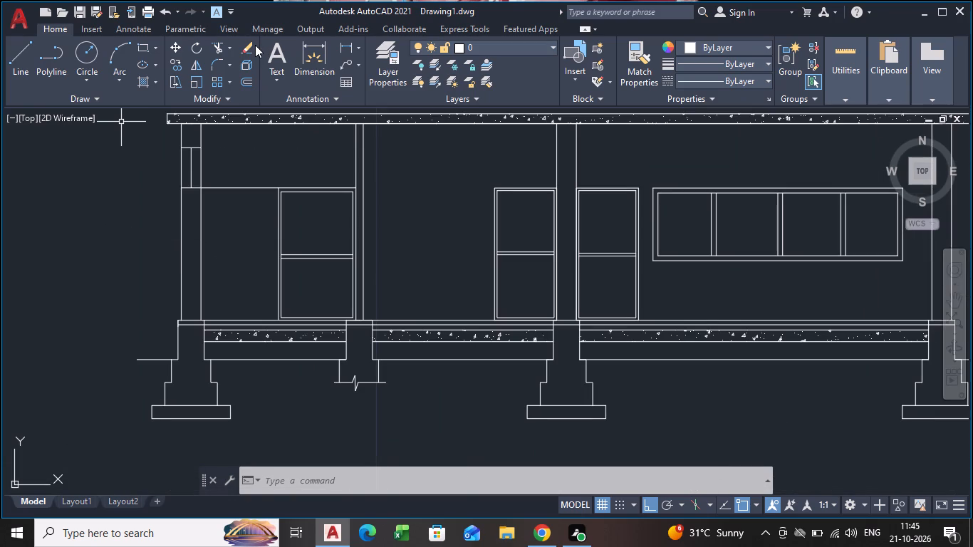
{"action": "key", "text": "h"}
{"action": "key", "text": "Return"}
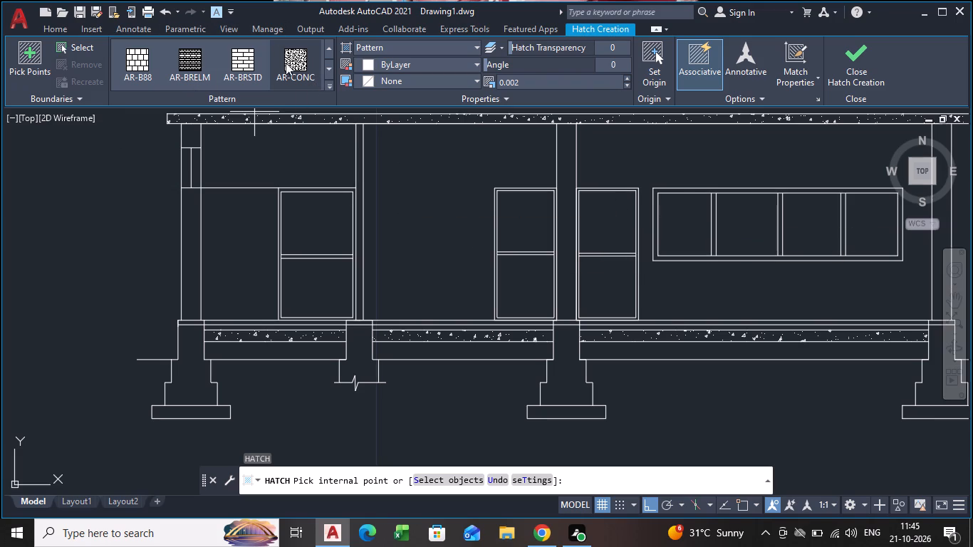
{"action": "left_click", "coordinate": [329, 86]}
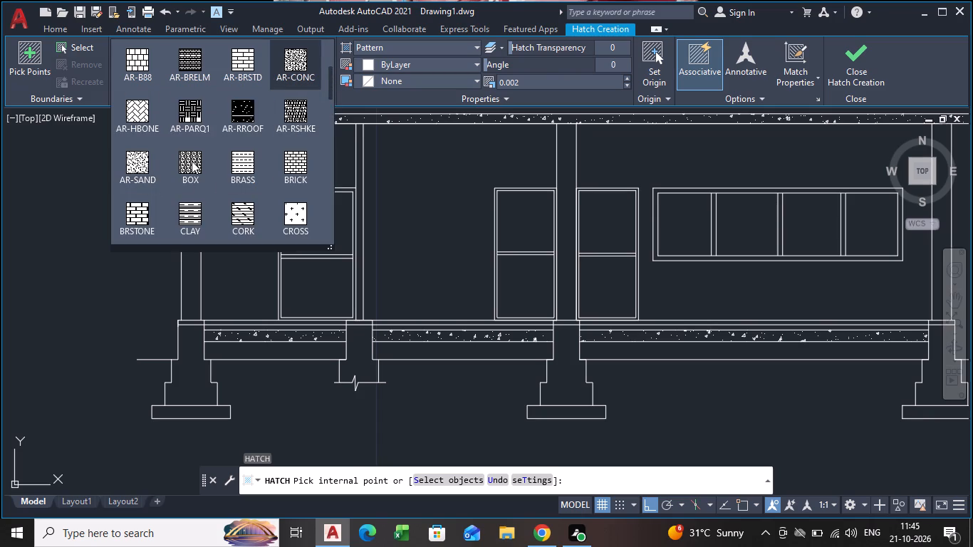
{"action": "scroll", "coordinate": [230, 86], "scroll_direction": "down", "scroll_amount": 2}
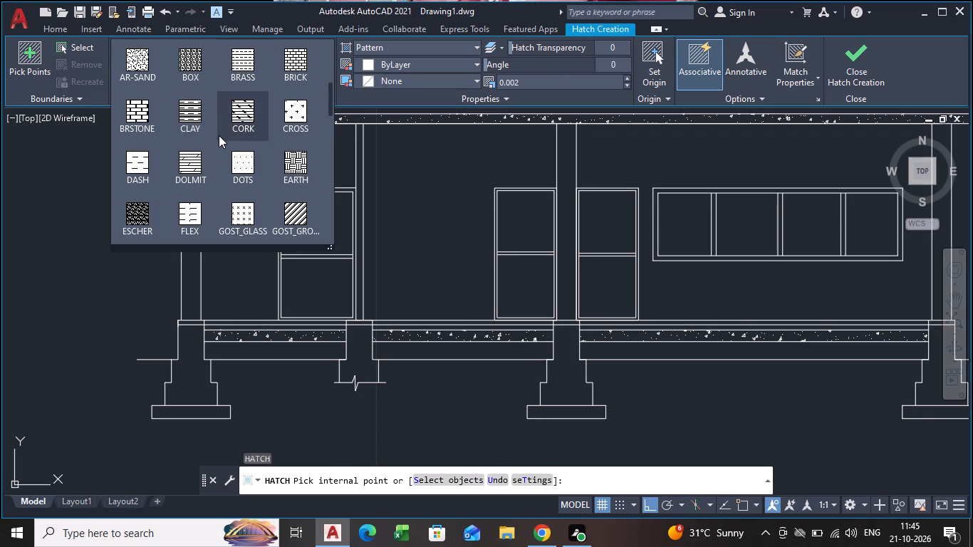
{"action": "scroll", "coordinate": [226, 132], "scroll_direction": "down", "scroll_amount": 1}
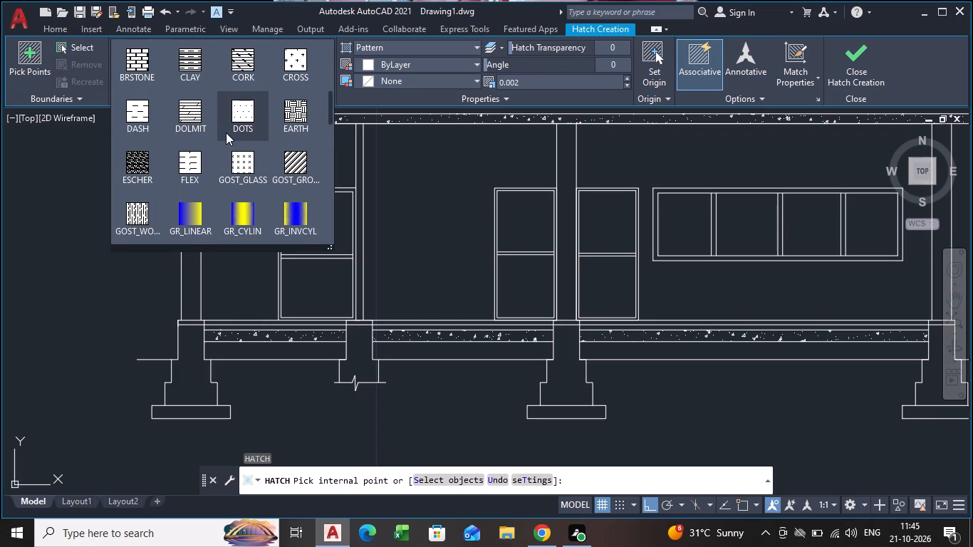
{"action": "scroll", "coordinate": [226, 132], "scroll_direction": "down", "scroll_amount": 4}
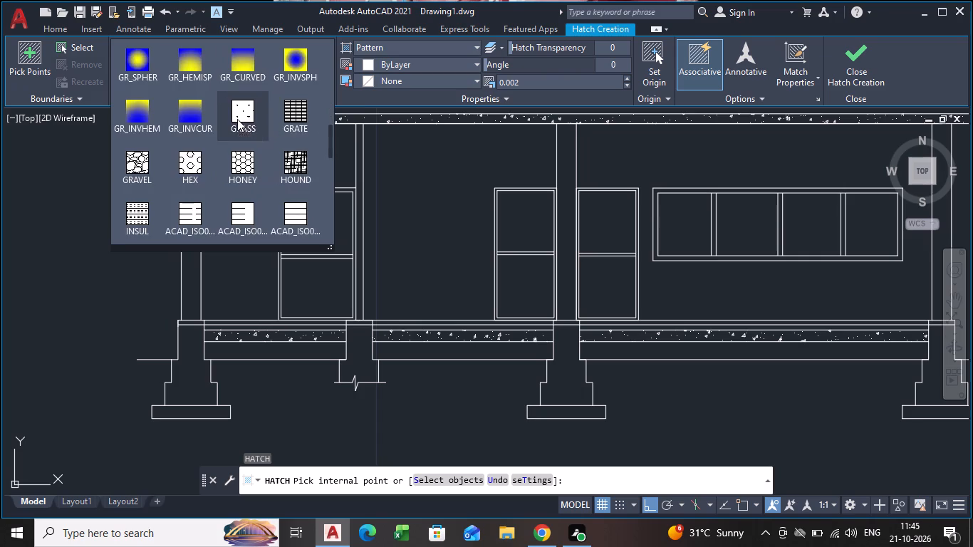
{"action": "scroll", "coordinate": [243, 128], "scroll_direction": "down", "scroll_amount": 2}
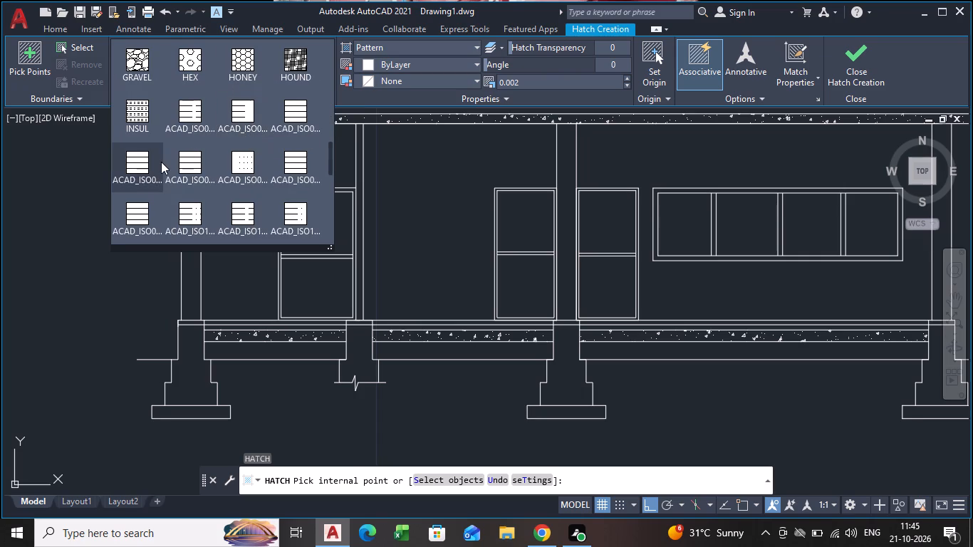
{"action": "scroll", "coordinate": [172, 152], "scroll_direction": "down", "scroll_amount": 7}
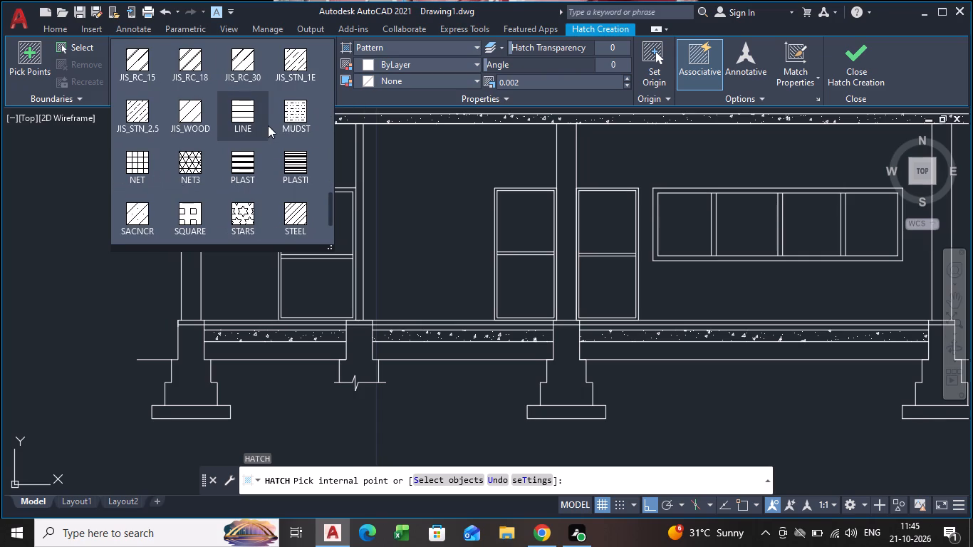
{"action": "left_click", "coordinate": [306, 216]}
{"action": "left_click", "coordinate": [187, 227]}
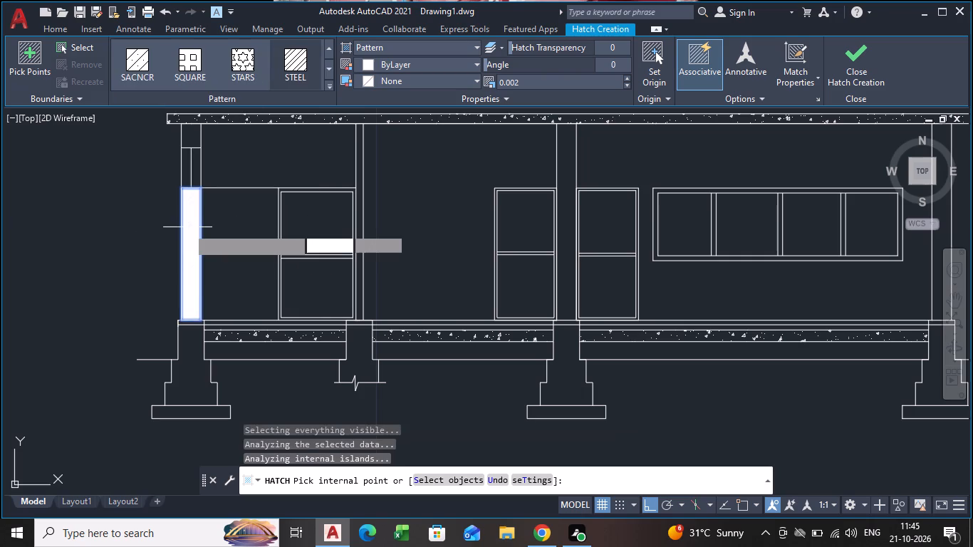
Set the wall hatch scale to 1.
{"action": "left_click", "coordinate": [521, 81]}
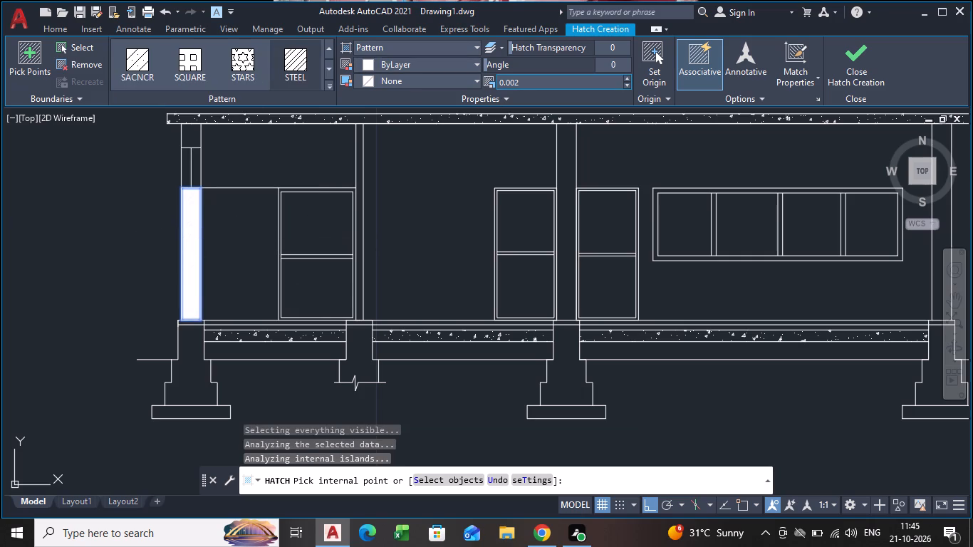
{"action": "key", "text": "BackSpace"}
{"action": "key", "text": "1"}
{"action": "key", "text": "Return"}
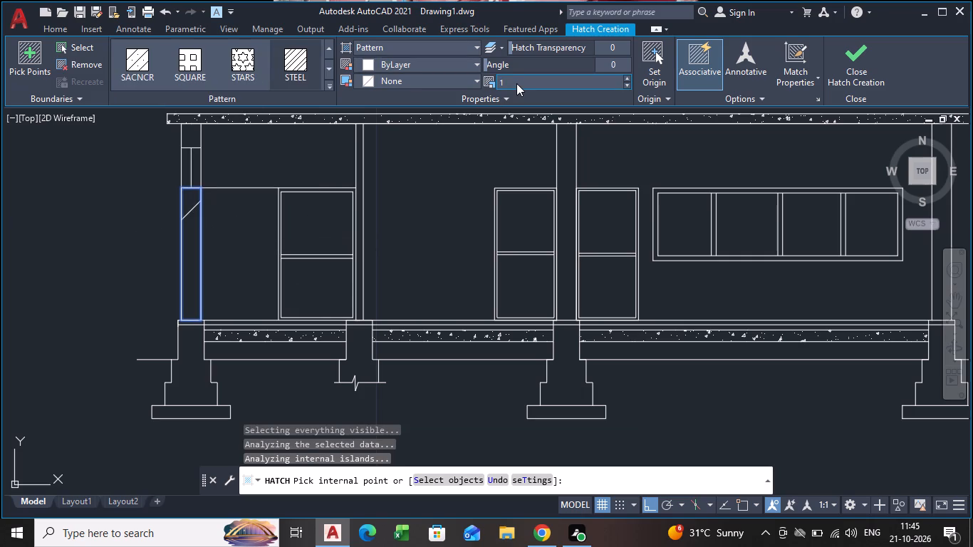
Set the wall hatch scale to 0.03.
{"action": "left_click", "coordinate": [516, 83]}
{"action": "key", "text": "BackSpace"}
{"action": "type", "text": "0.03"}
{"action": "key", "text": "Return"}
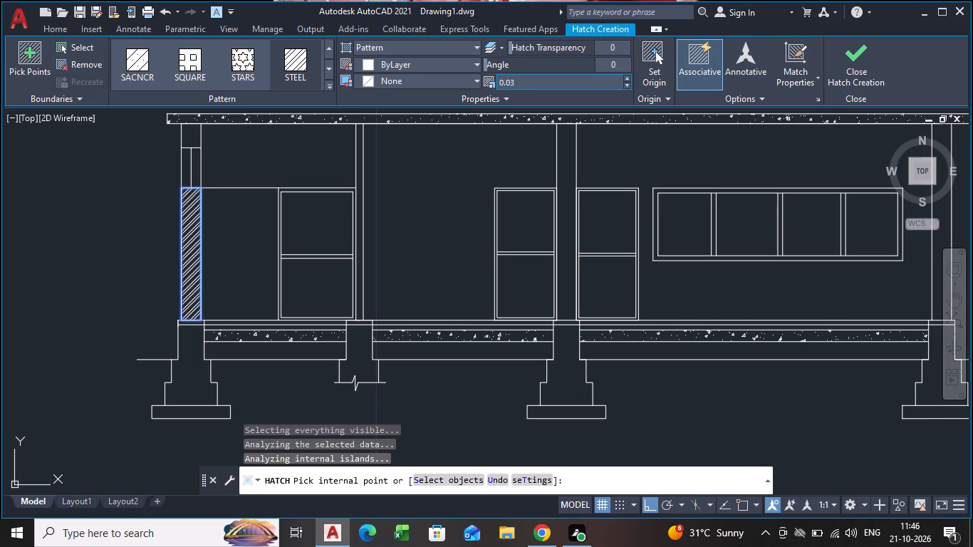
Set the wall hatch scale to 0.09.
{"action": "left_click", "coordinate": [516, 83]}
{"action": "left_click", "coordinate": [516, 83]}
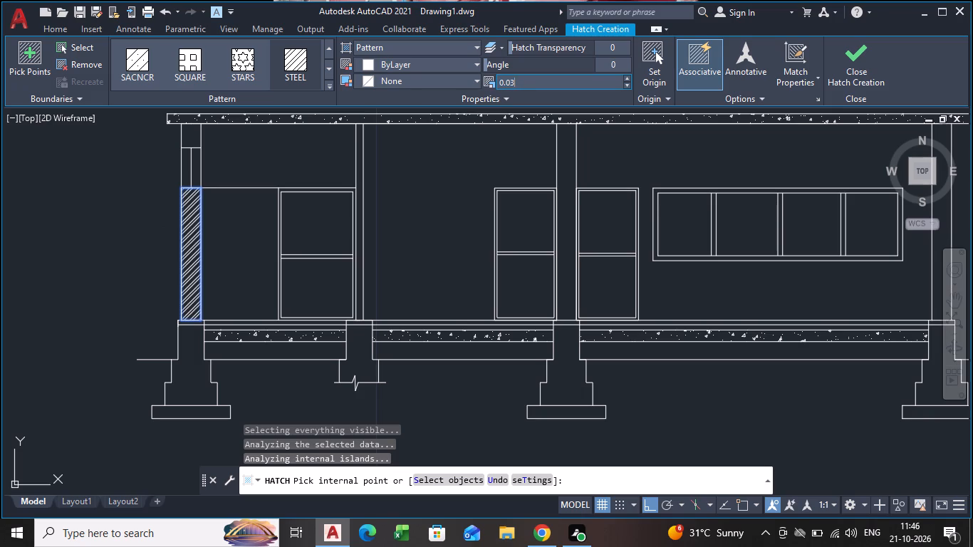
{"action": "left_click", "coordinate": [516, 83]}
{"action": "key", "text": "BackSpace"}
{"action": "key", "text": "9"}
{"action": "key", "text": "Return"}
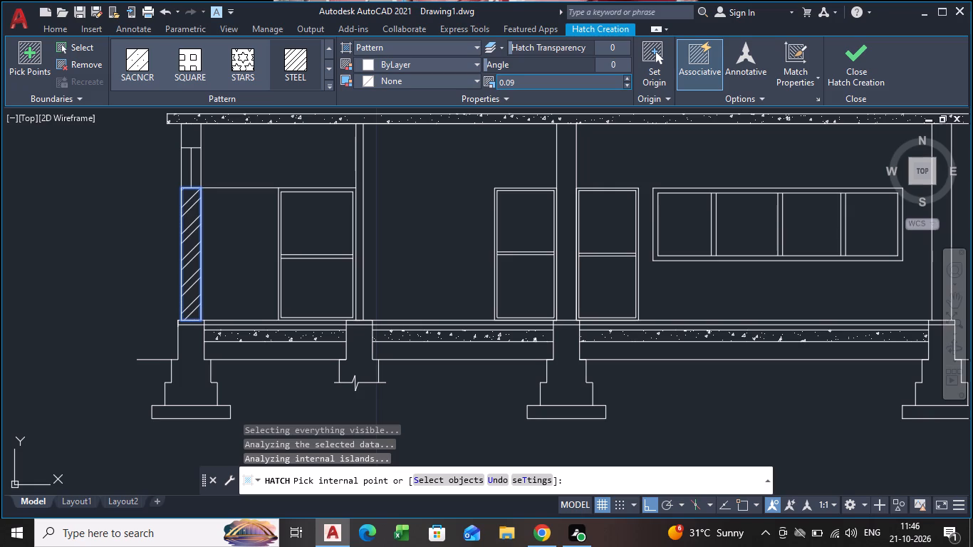
Set the wall hatch scale to 0.07.
{"action": "left_click", "coordinate": [516, 83]}
{"action": "double_click", "coordinate": [516, 83]}
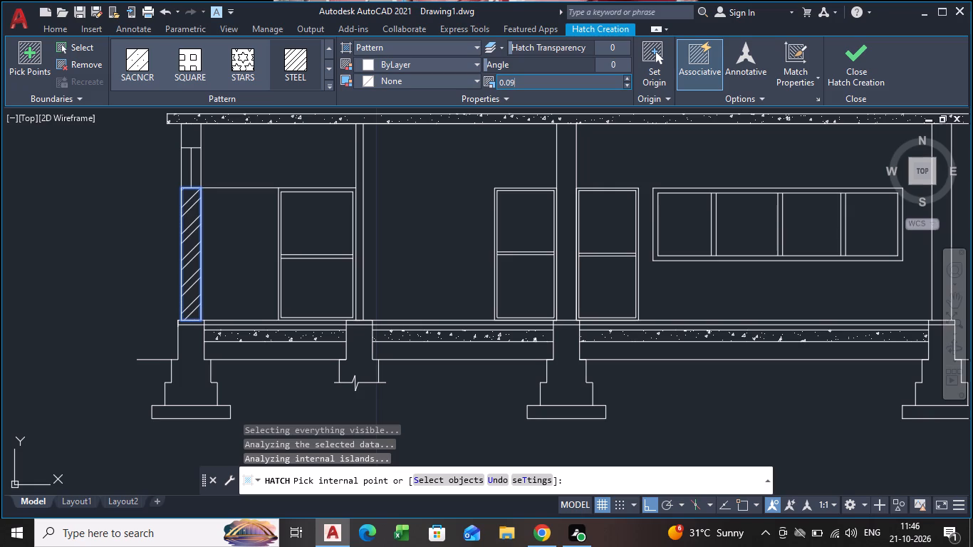
{"action": "left_click", "coordinate": [516, 83]}
{"action": "key", "text": "BackSpace"}
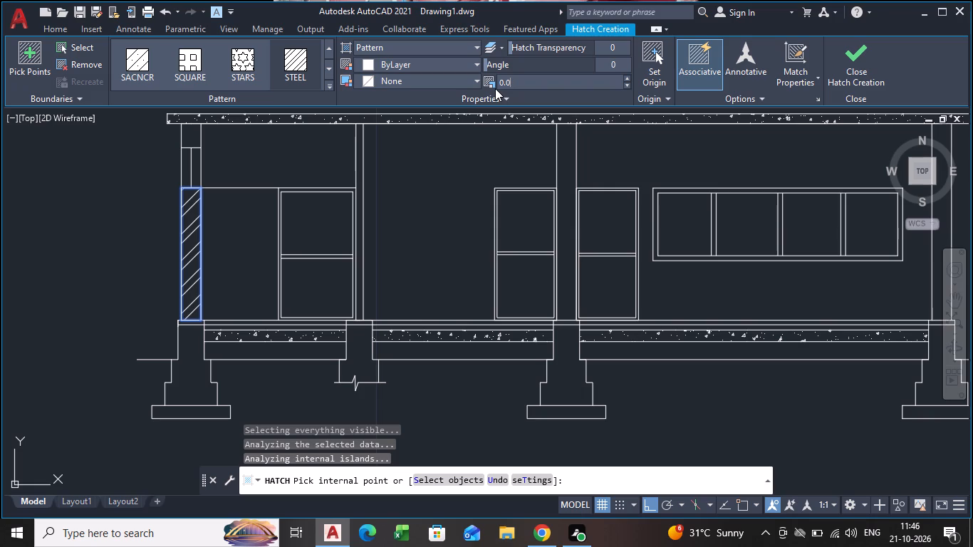
{"action": "key", "text": "7"}
{"action": "key", "text": "Return"}
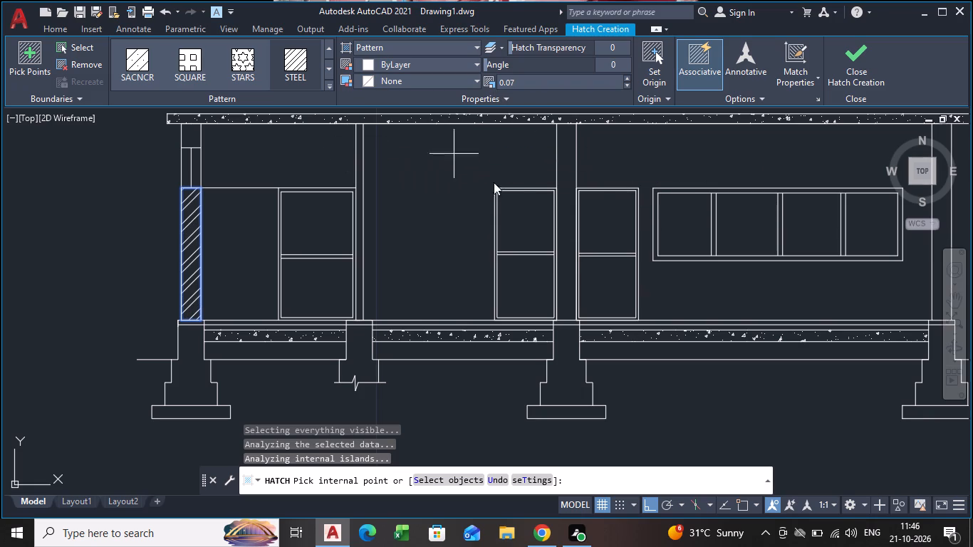
Add the left outer wall's part above the opening, the thin partition wall and the thick middle wall to the STEEL hatch.
{"action": "scroll", "coordinate": [207, 164], "scroll_direction": "up", "scroll_amount": 3}
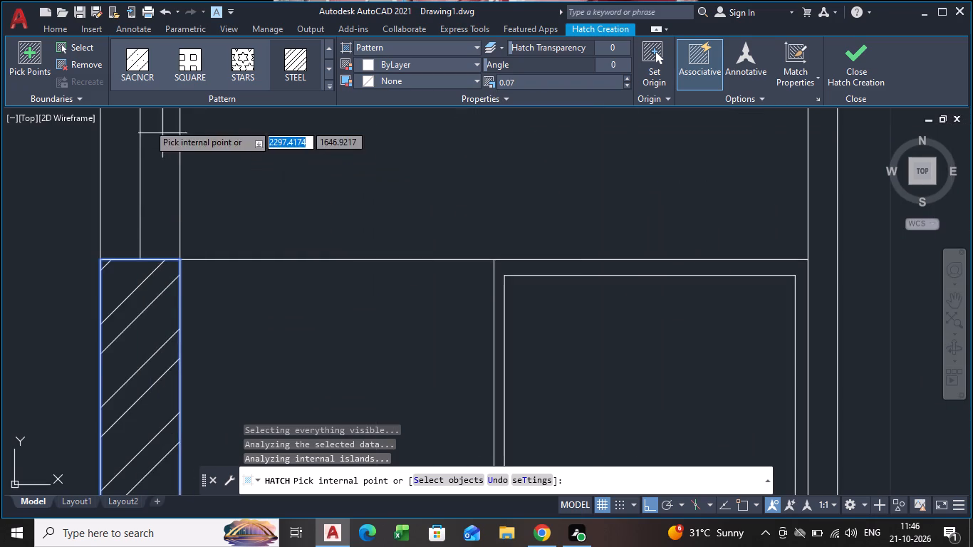
{"action": "scroll", "coordinate": [142, 205], "scroll_direction": "down", "scroll_amount": 1}
{"action": "middle_click_drag", "start_coordinate": [142, 205], "coordinate": [186, 385]}
{"action": "left_click", "coordinate": [182, 298]}
{"action": "scroll", "coordinate": [405, 329], "scroll_direction": "down", "scroll_amount": 3}
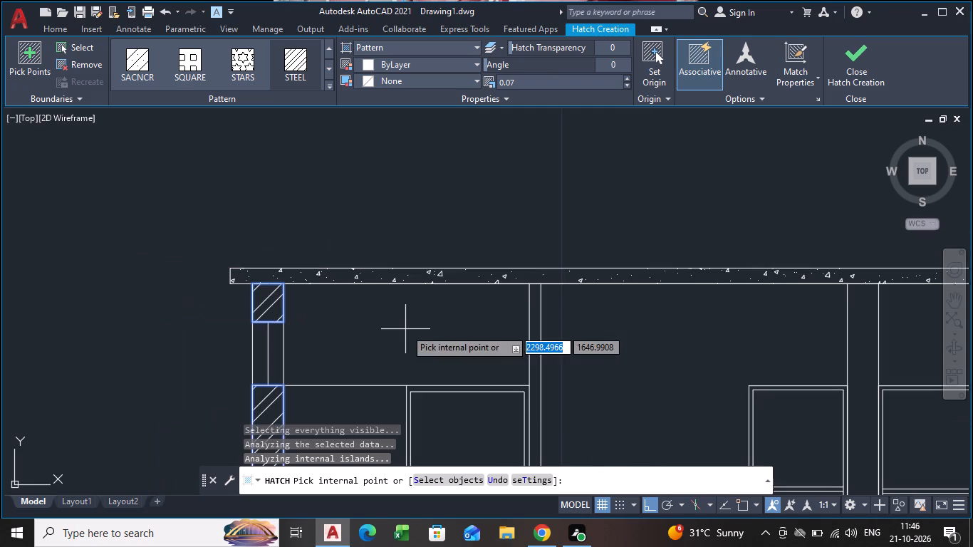
{"action": "scroll", "coordinate": [507, 369], "scroll_direction": "down", "scroll_amount": 1}
{"action": "middle_click_drag", "start_coordinate": [505, 368], "coordinate": [355, 251]}
{"action": "scroll", "coordinate": [394, 273], "scroll_direction": "up", "scroll_amount": 3}
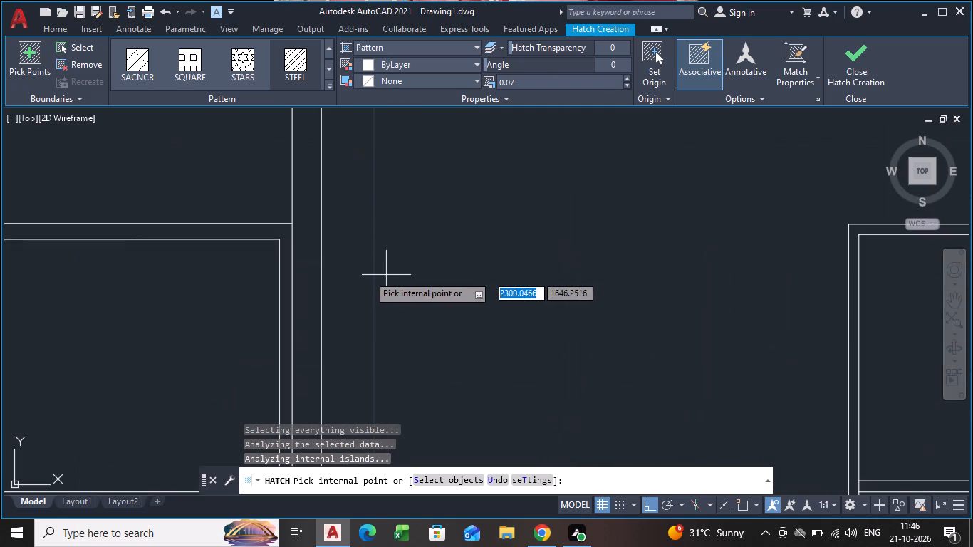
{"action": "left_click", "coordinate": [311, 276]}
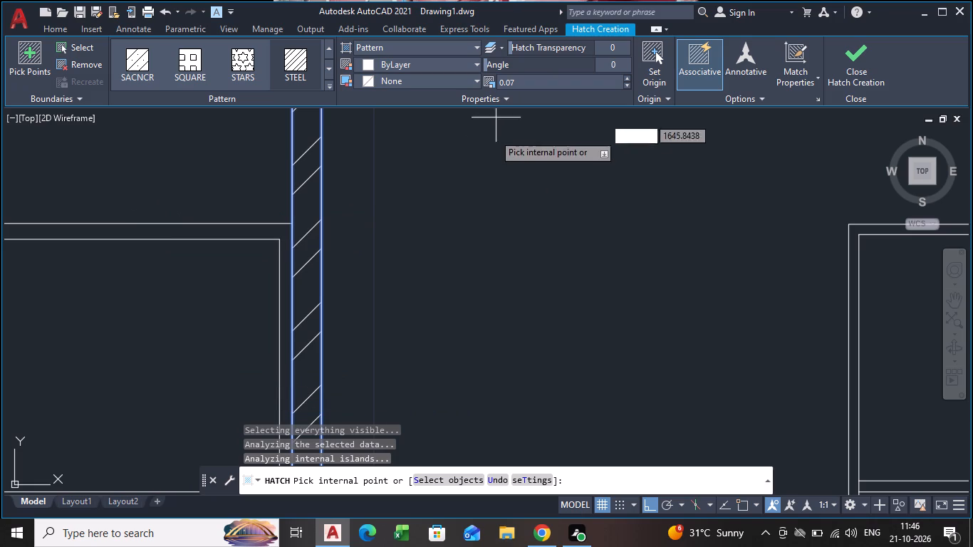
{"action": "scroll", "coordinate": [482, 142], "scroll_direction": "down", "scroll_amount": 3}
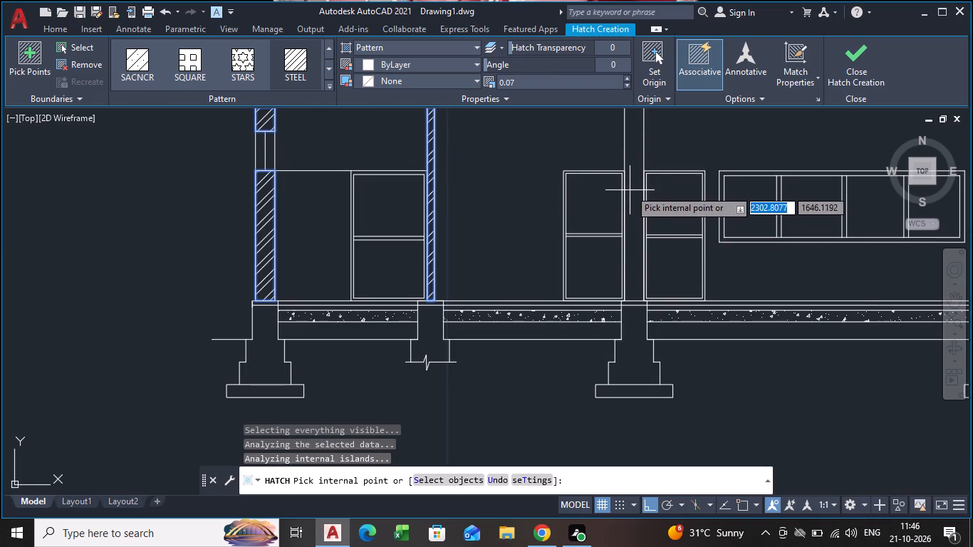
{"action": "left_click", "coordinate": [630, 189]}
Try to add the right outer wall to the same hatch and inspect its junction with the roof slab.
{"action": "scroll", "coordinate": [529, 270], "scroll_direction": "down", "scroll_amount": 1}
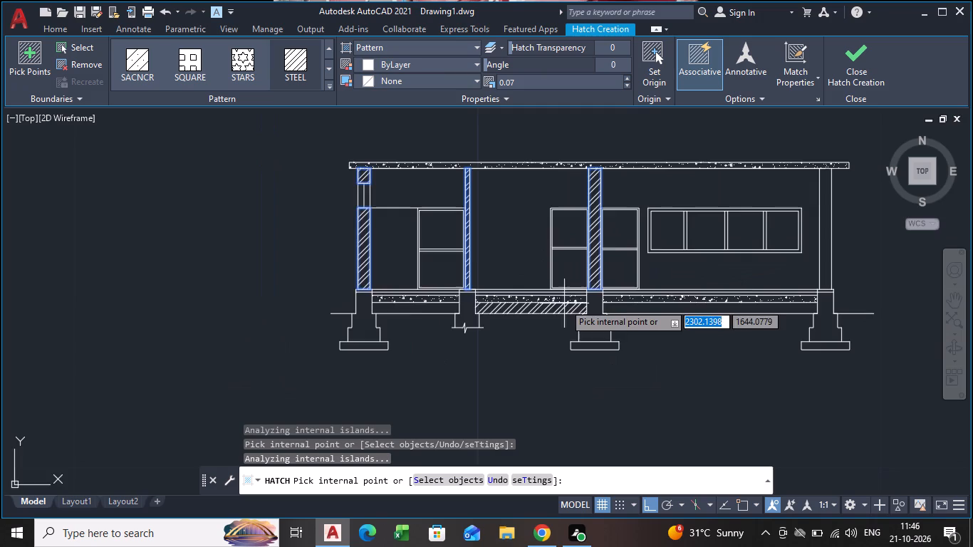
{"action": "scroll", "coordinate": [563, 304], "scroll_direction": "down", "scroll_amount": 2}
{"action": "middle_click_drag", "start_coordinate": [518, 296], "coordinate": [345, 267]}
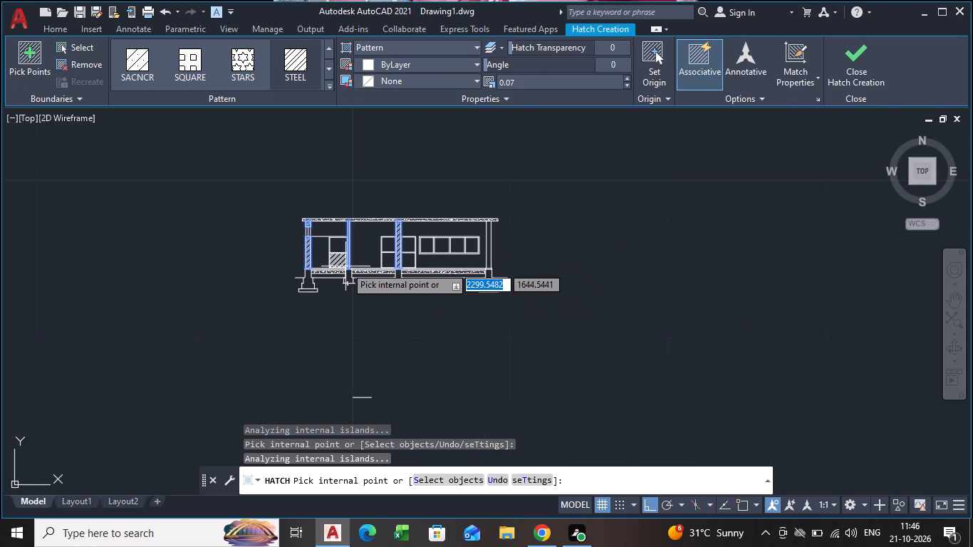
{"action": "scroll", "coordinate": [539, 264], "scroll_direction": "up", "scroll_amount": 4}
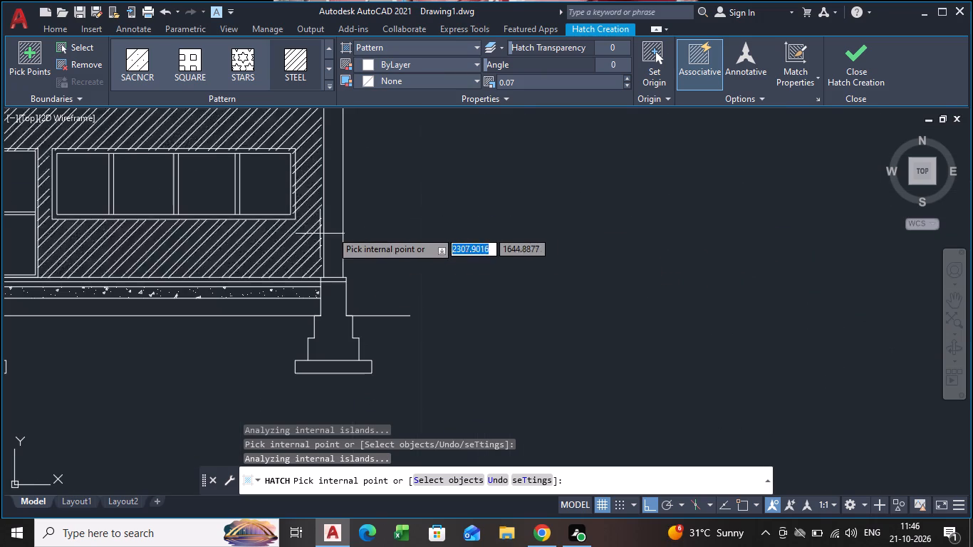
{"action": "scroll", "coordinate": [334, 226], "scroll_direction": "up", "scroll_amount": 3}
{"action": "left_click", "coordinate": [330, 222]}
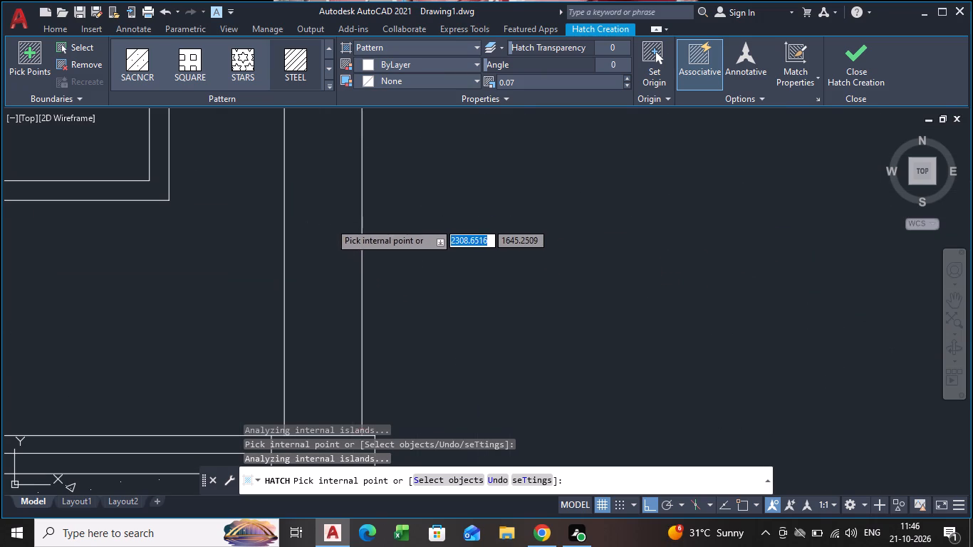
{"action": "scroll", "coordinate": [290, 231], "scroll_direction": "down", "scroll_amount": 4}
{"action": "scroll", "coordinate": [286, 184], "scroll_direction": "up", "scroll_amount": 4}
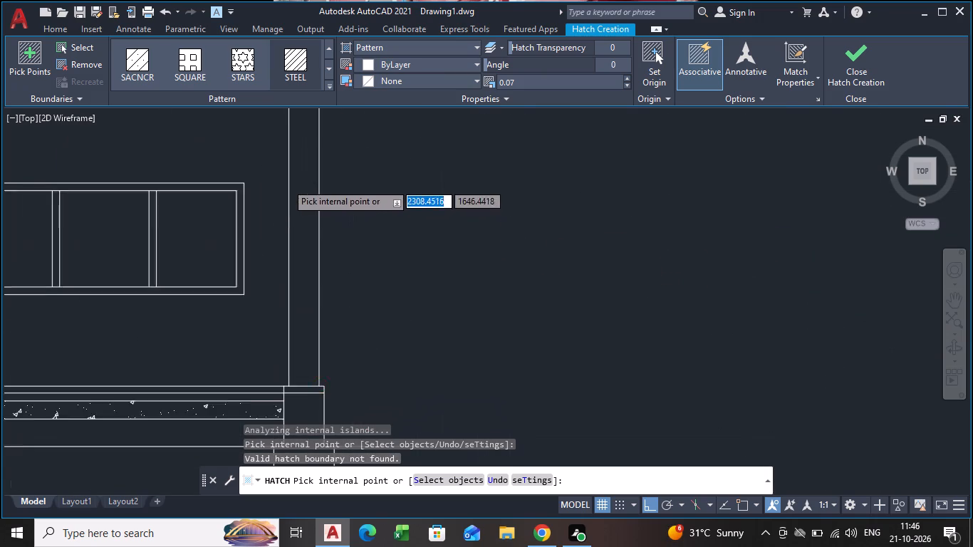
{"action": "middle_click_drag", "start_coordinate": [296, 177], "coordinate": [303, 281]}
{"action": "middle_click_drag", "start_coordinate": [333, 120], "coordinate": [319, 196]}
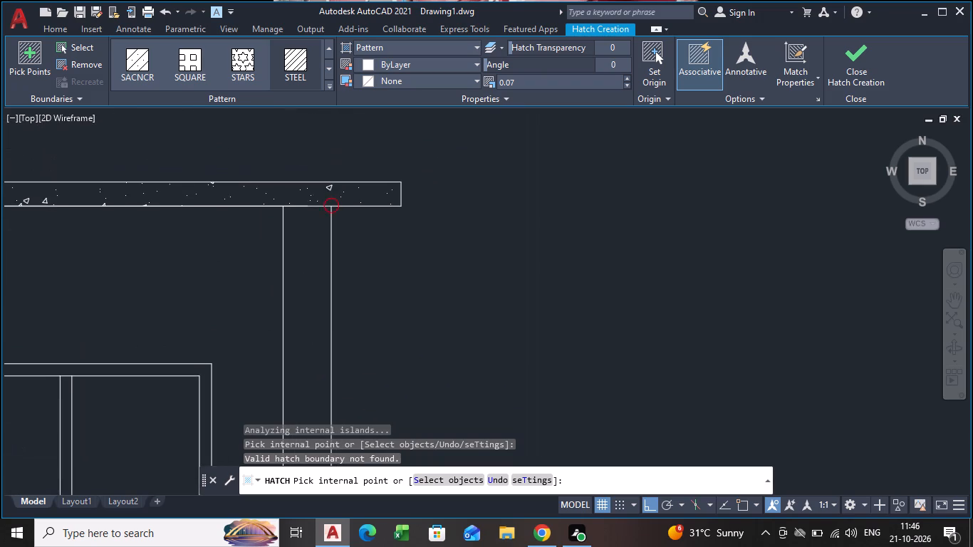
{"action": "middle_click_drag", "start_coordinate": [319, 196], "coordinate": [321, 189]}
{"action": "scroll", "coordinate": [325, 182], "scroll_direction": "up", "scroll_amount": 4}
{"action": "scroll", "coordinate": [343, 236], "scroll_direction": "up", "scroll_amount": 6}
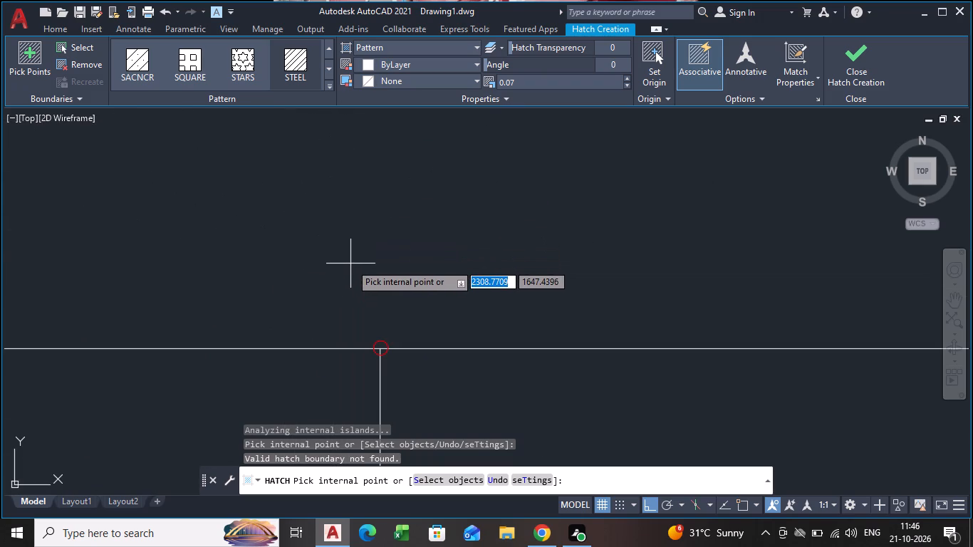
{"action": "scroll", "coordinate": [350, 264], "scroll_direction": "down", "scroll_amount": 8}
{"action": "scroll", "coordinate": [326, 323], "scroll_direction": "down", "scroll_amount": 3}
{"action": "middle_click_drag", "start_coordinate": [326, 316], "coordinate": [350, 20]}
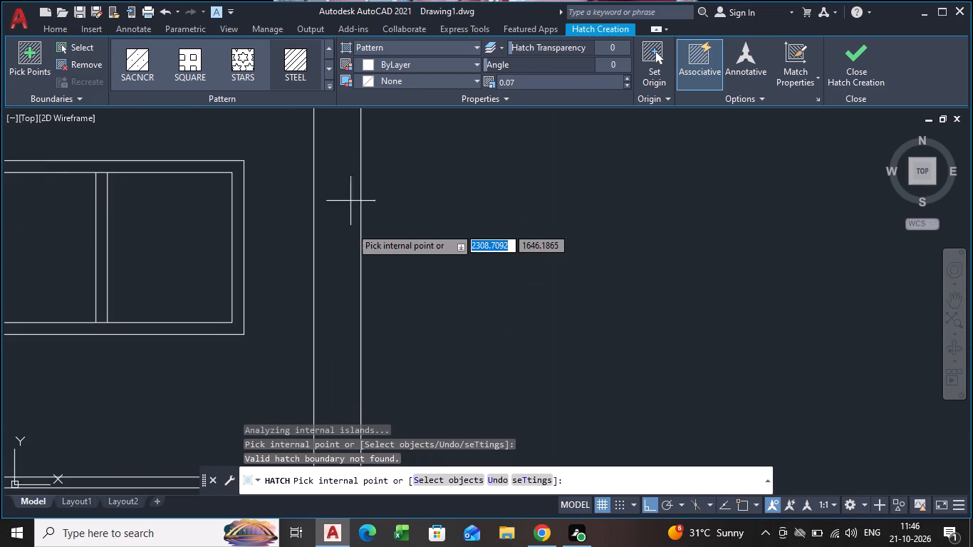
Finish the current wall hatch, and hatch the right outer wall separately with STEEL at scale 0.07.
{"action": "left_click", "coordinate": [867, 73]}
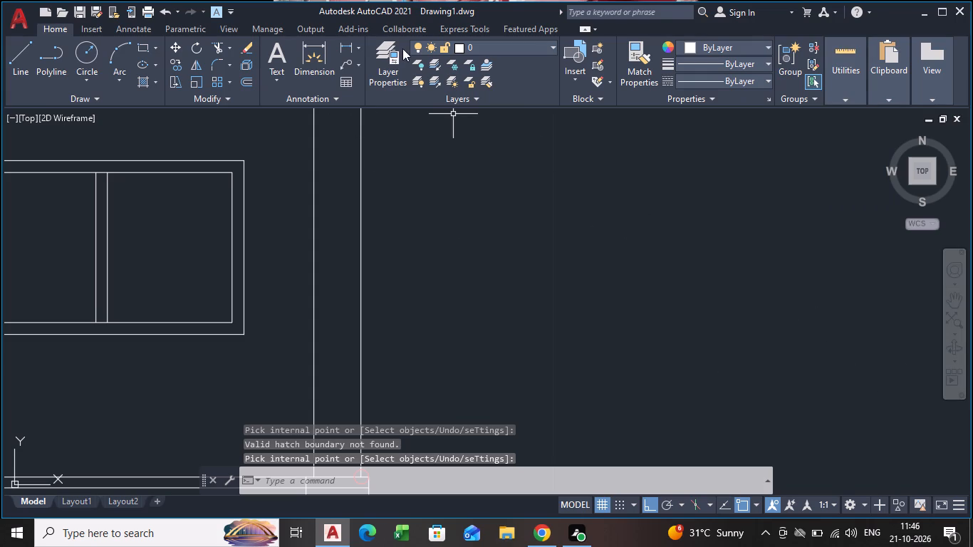
{"action": "key", "text": "h"}
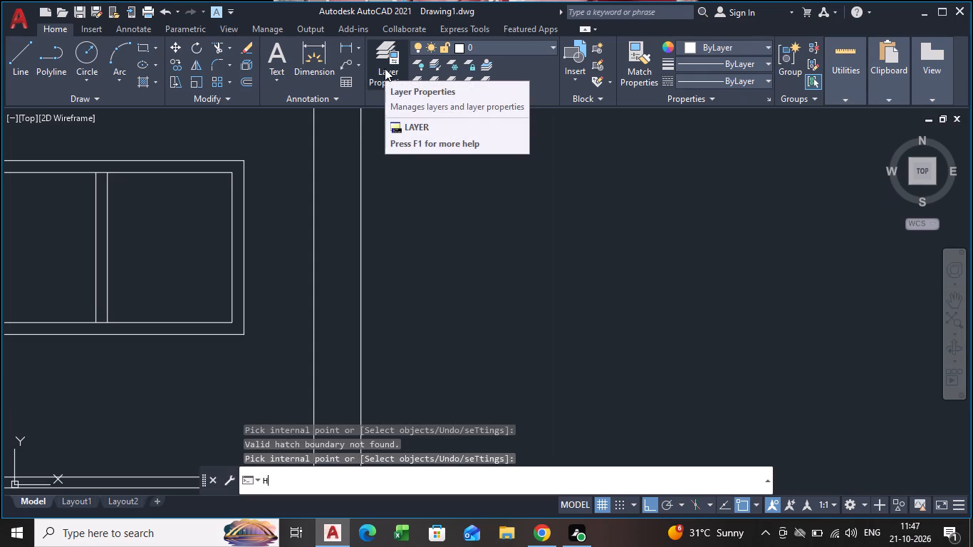
{"action": "key", "text": "Return"}
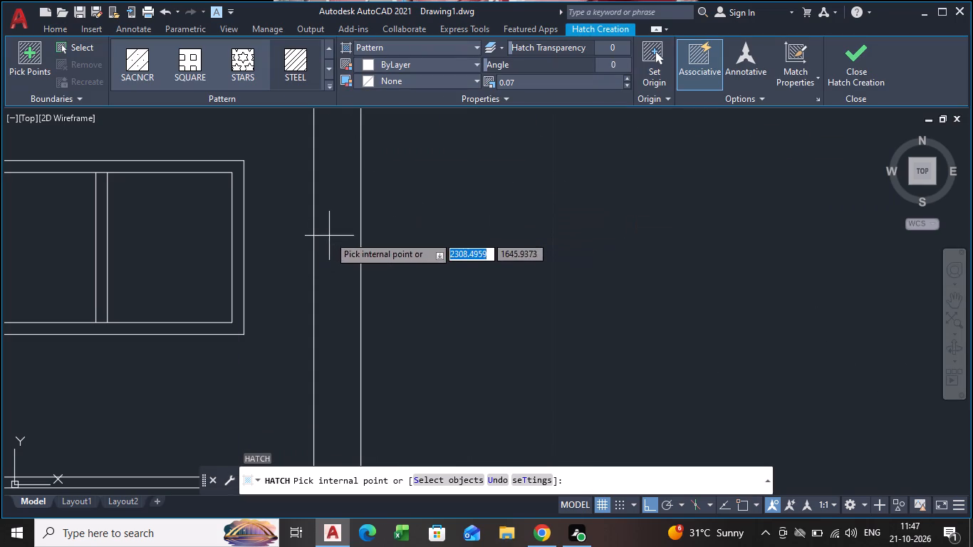
{"action": "left_click", "coordinate": [329, 236]}
{"action": "scroll", "coordinate": [329, 236], "scroll_direction": "down", "scroll_amount": 4}
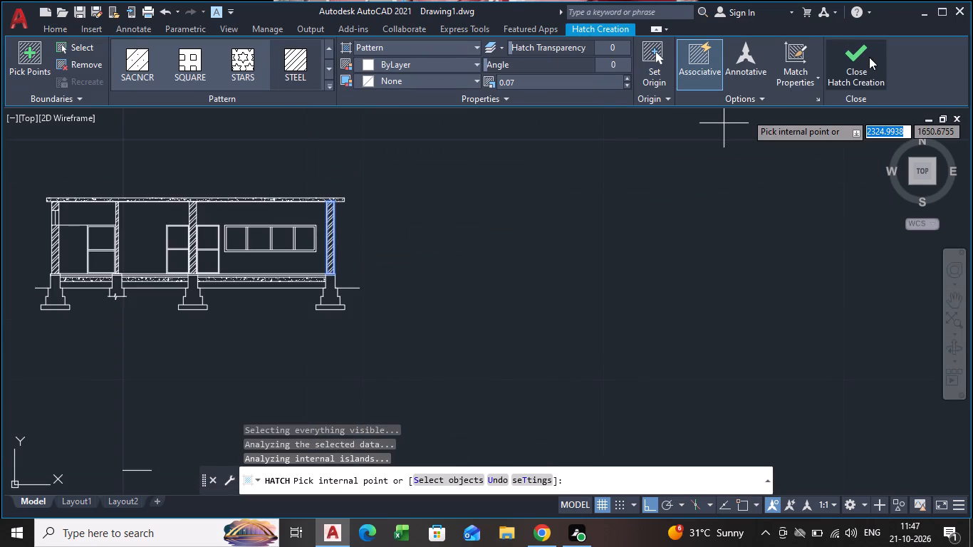
{"action": "left_click", "coordinate": [869, 57]}
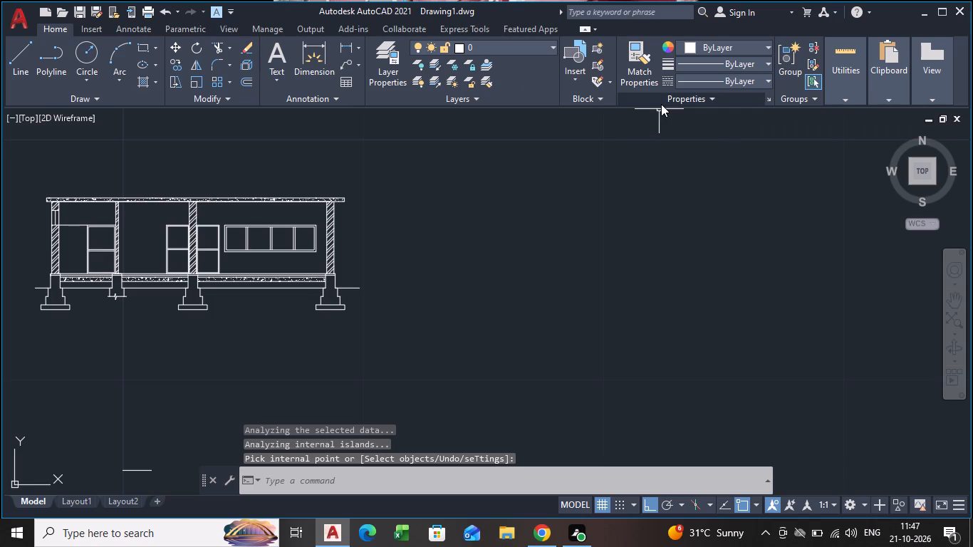
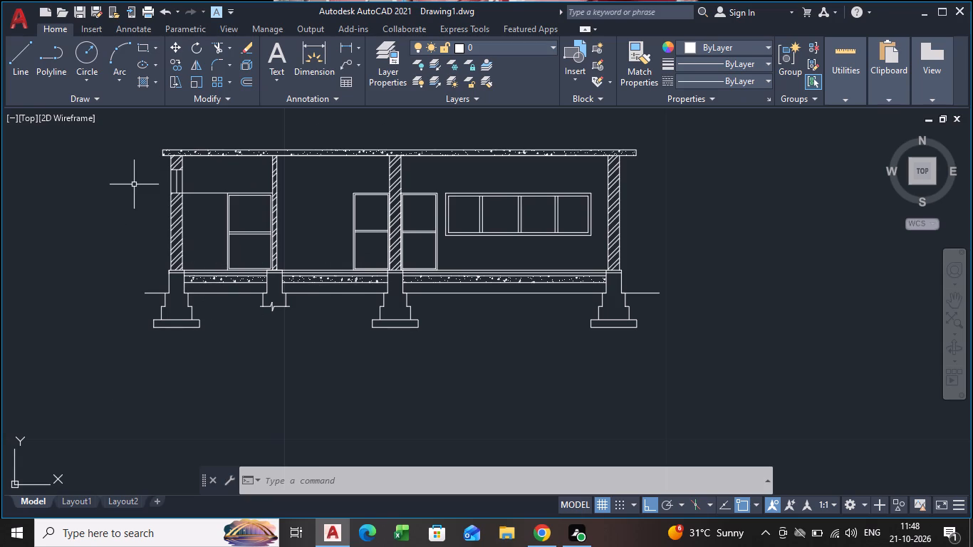
Hatch the stepped foundation walls under the leftmost wall and the first interior wall with the JIS_STN_2.5 pattern.
{"action": "key", "text": "h"}
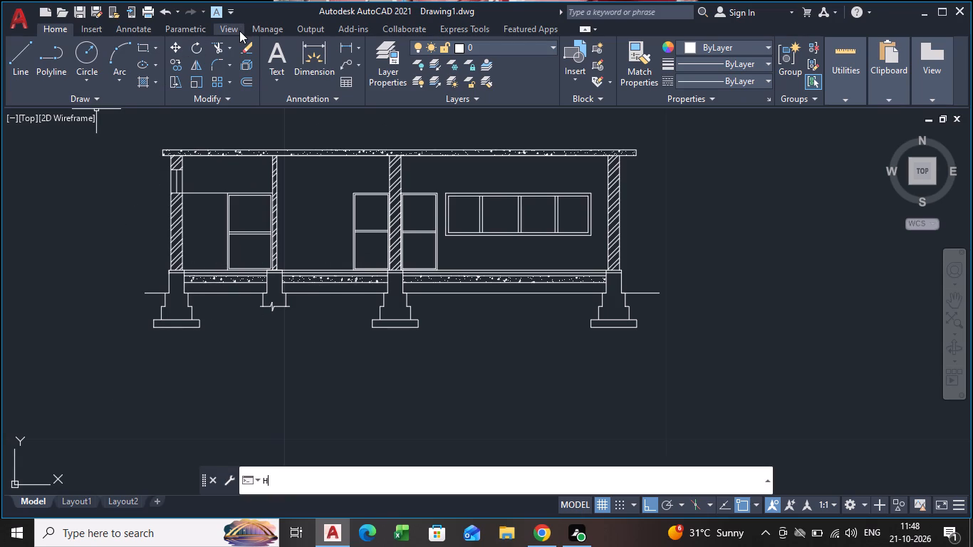
{"action": "key", "text": "Return"}
{"action": "left_click", "coordinate": [329, 83]}
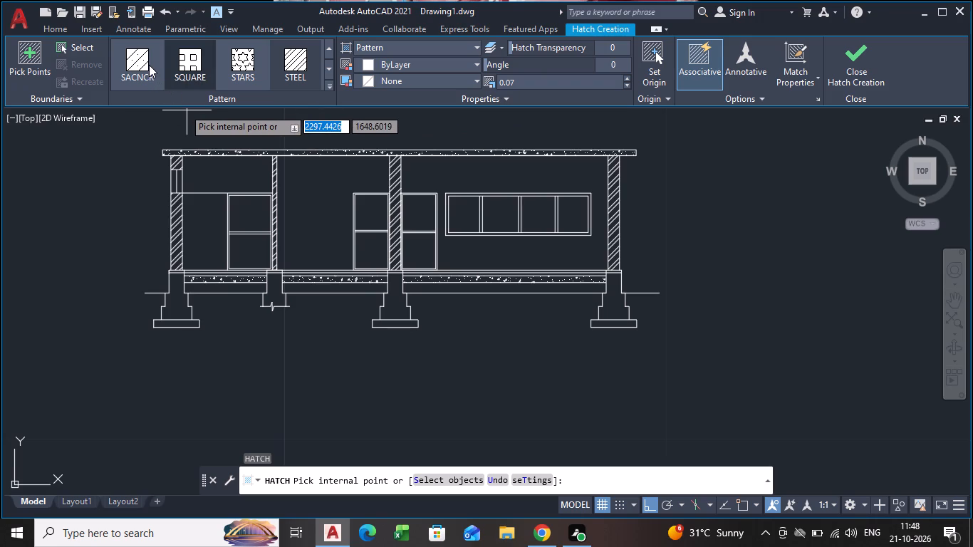
{"action": "left_click", "coordinate": [332, 89]}
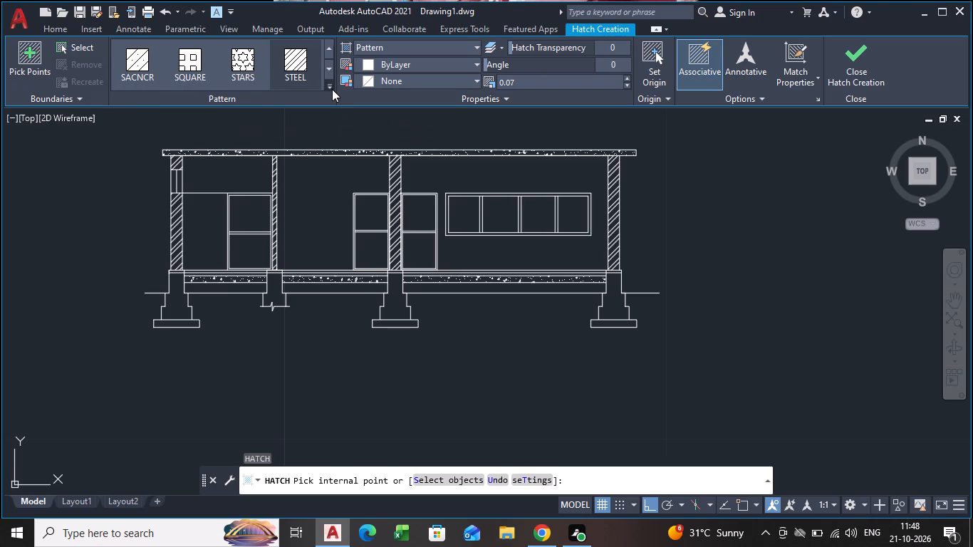
{"action": "scroll", "coordinate": [248, 146], "scroll_direction": "up", "scroll_amount": 3}
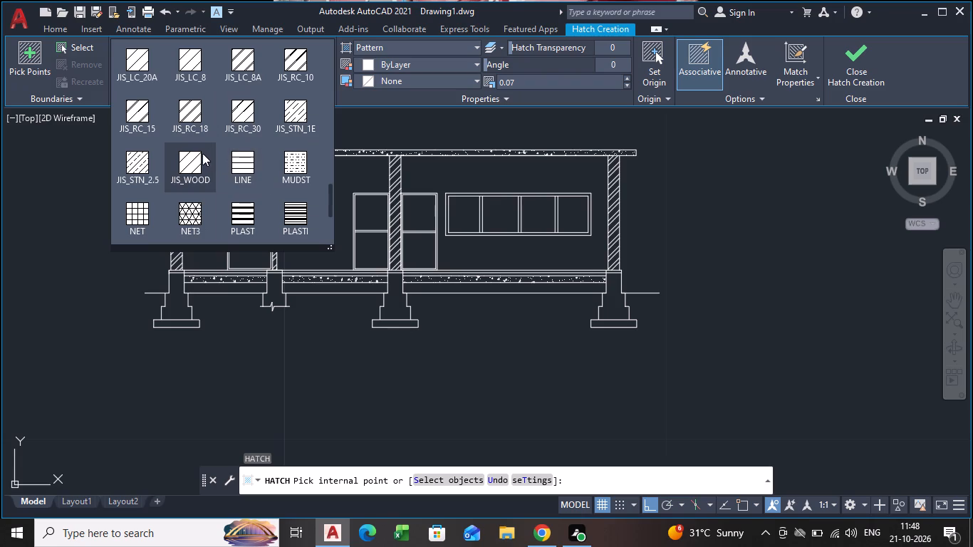
{"action": "left_click", "coordinate": [138, 164]}
{"action": "scroll", "coordinate": [167, 286], "scroll_direction": "up", "scroll_amount": 4}
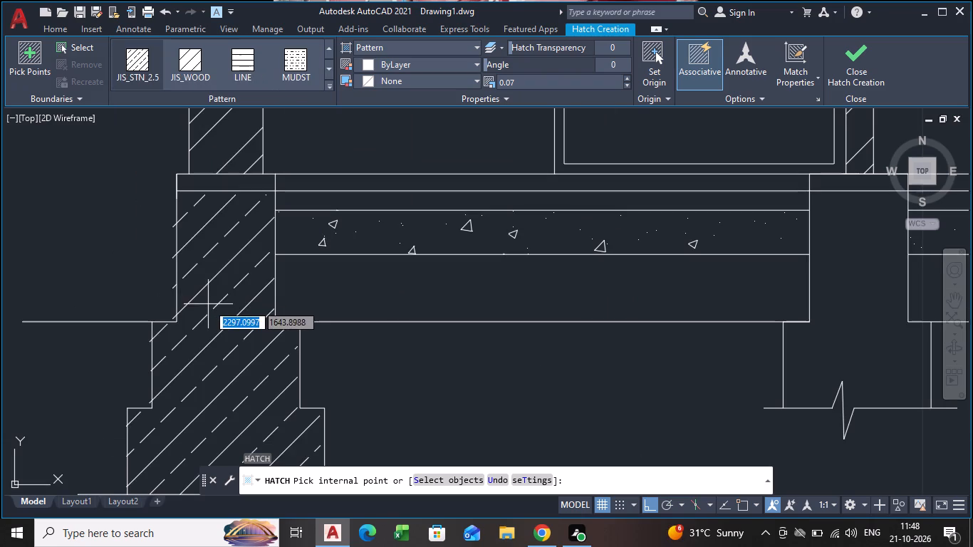
{"action": "left_click", "coordinate": [208, 304]}
{"action": "scroll", "coordinate": [208, 304], "scroll_direction": "down", "scroll_amount": 4}
{"action": "scroll", "coordinate": [337, 316], "scroll_direction": "down", "scroll_amount": 4}
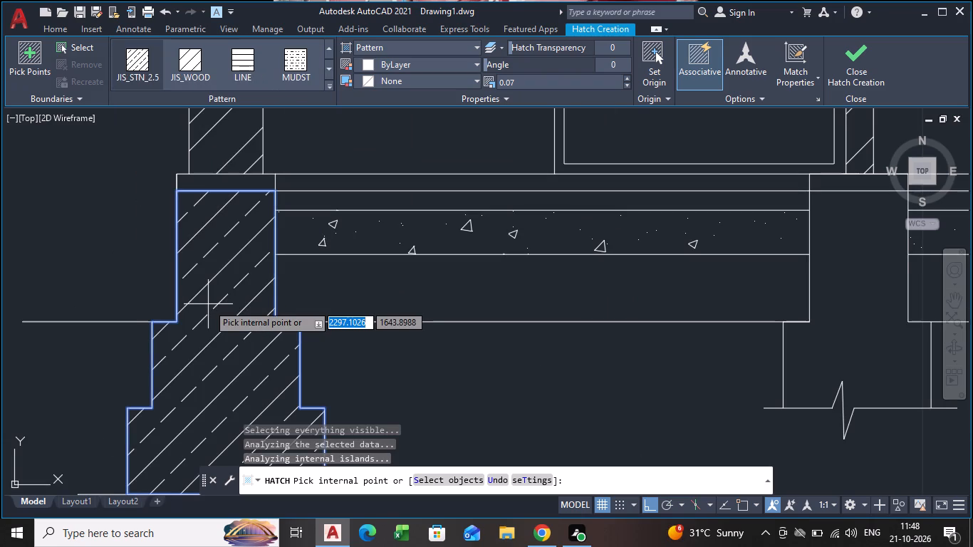
{"action": "scroll", "coordinate": [543, 352], "scroll_direction": "down", "scroll_amount": 1}
{"action": "middle_click_drag", "start_coordinate": [542, 352], "coordinate": [162, 261]}
{"action": "scroll", "coordinate": [249, 258], "scroll_direction": "up", "scroll_amount": 2}
{"action": "left_click", "coordinate": [241, 234]}
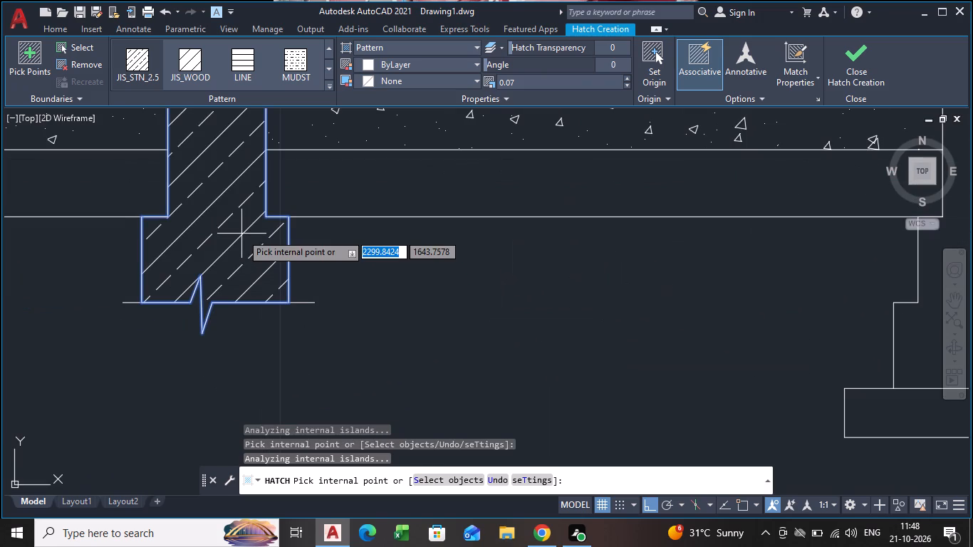
Add the stepped foundation walls under the middle and rightmost walls to the JIS_STN_2.5 hatch and finish it.
{"action": "scroll", "coordinate": [410, 249], "scroll_direction": "down", "scroll_amount": 4}
{"action": "scroll", "coordinate": [471, 280], "scroll_direction": "down", "scroll_amount": 4}
{"action": "scroll", "coordinate": [546, 295], "scroll_direction": "down", "scroll_amount": 3}
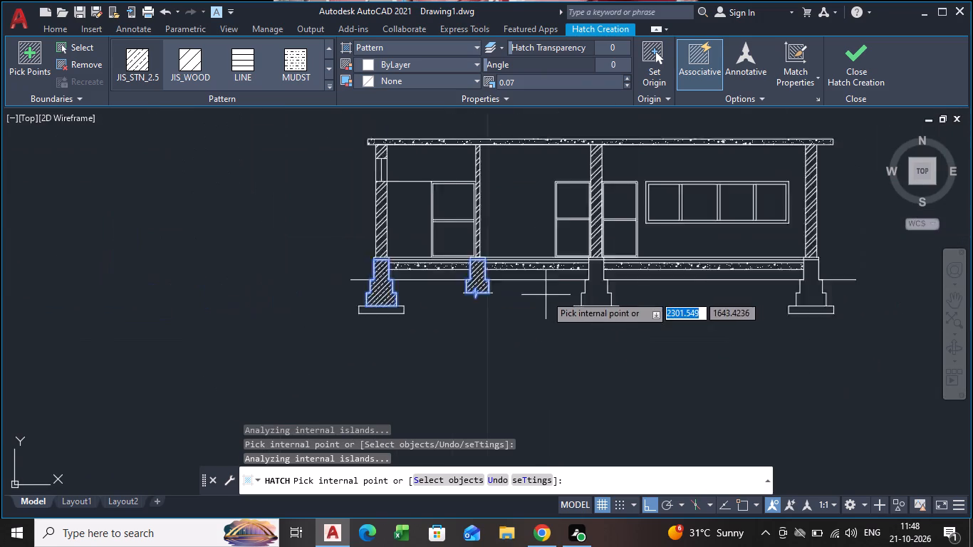
{"action": "middle_click_drag", "start_coordinate": [576, 298], "coordinate": [422, 251]}
{"action": "scroll", "coordinate": [430, 243], "scroll_direction": "up", "scroll_amount": 4}
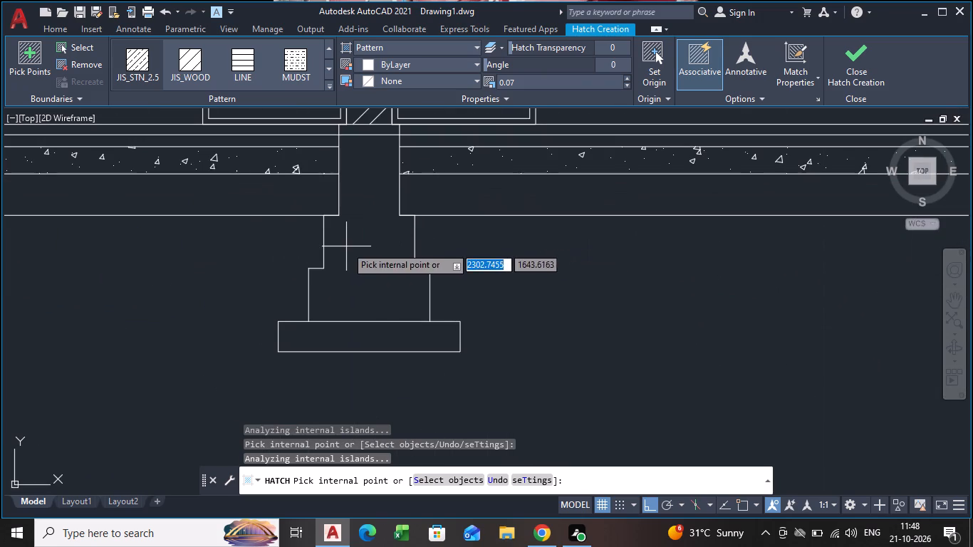
{"action": "left_click", "coordinate": [355, 241]}
{"action": "scroll", "coordinate": [536, 246], "scroll_direction": "down", "scroll_amount": 7}
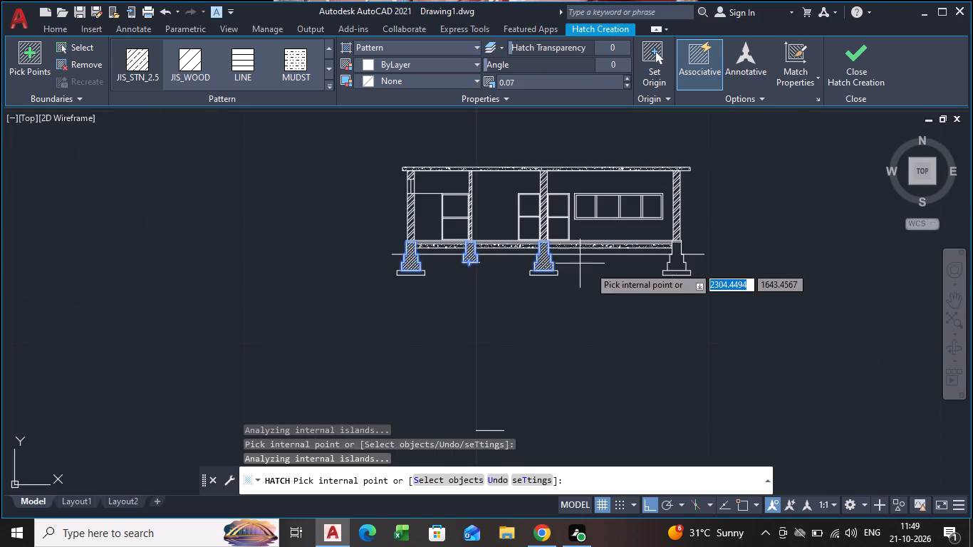
{"action": "middle_click_drag", "start_coordinate": [598, 269], "coordinate": [328, 223]}
{"action": "scroll", "coordinate": [352, 202], "scroll_direction": "up", "scroll_amount": 4}
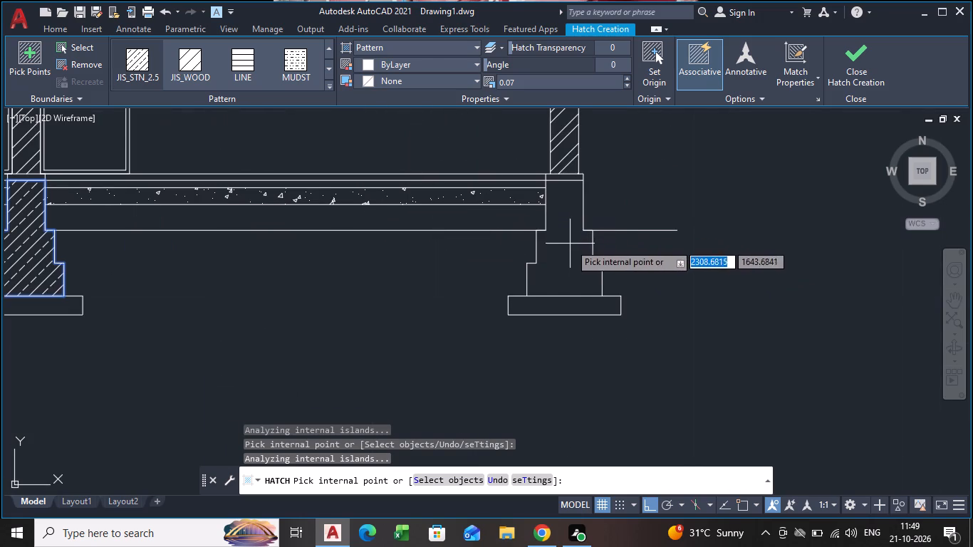
{"action": "left_click", "coordinate": [569, 244]}
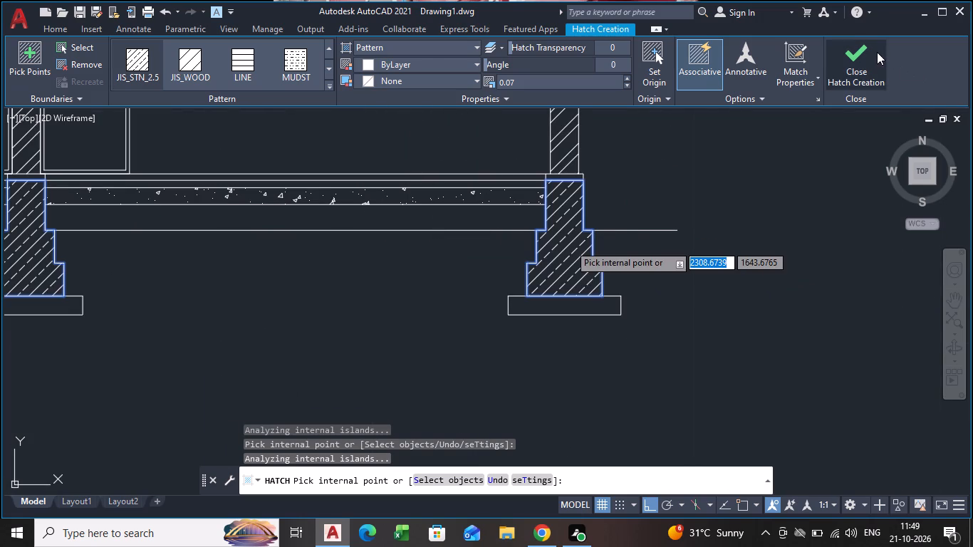
{"action": "left_click", "coordinate": [843, 53]}
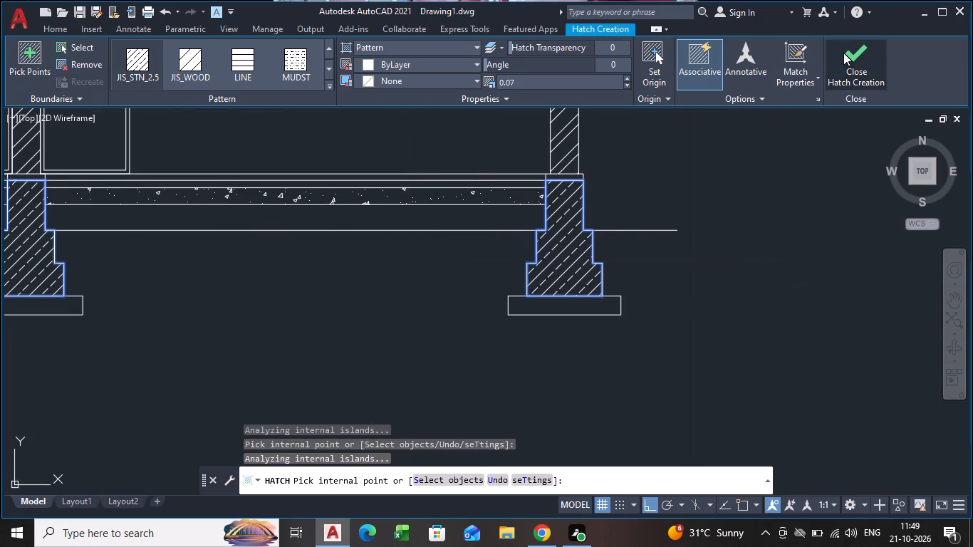
Hatch the thin floor layer above the concrete bed in the leftmost bay with the MUDST pattern at scale 0.01.
{"action": "scroll", "coordinate": [400, 202], "scroll_direction": "down", "scroll_amount": 2}
{"action": "scroll", "coordinate": [334, 204], "scroll_direction": "down", "scroll_amount": 1}
{"action": "middle_click_drag", "start_coordinate": [345, 215], "coordinate": [495, 256]}
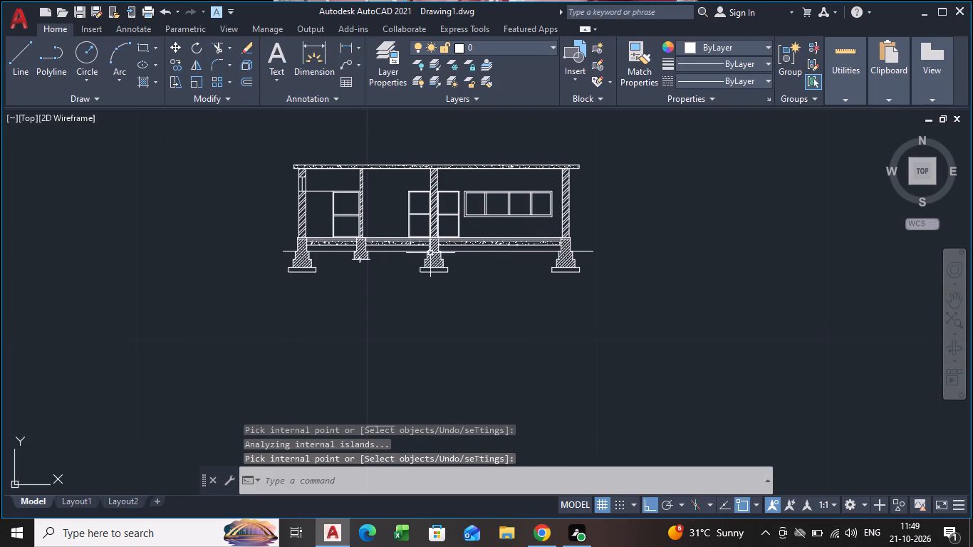
{"action": "scroll", "coordinate": [344, 236], "scroll_direction": "up", "scroll_amount": 1}
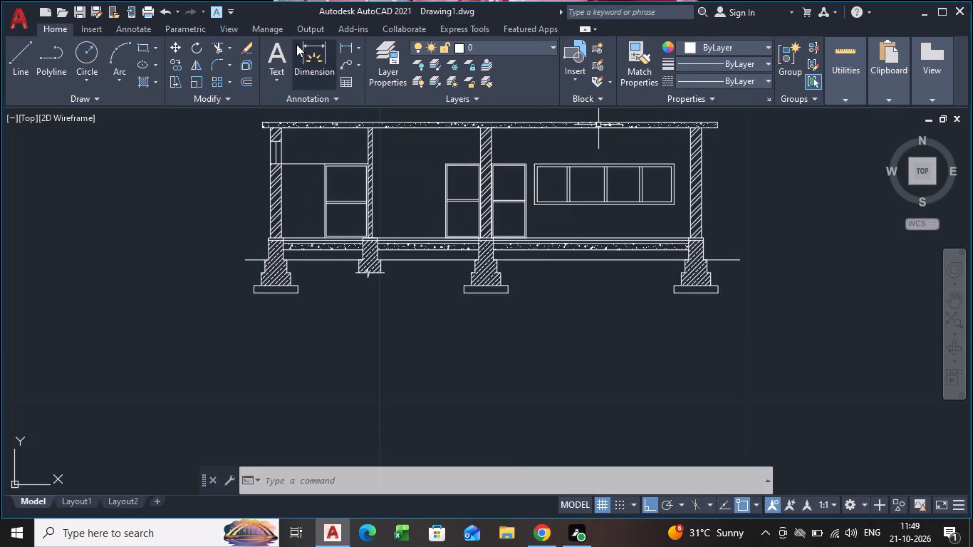
{"action": "key", "text": "h"}
{"action": "key", "text": "Return"}
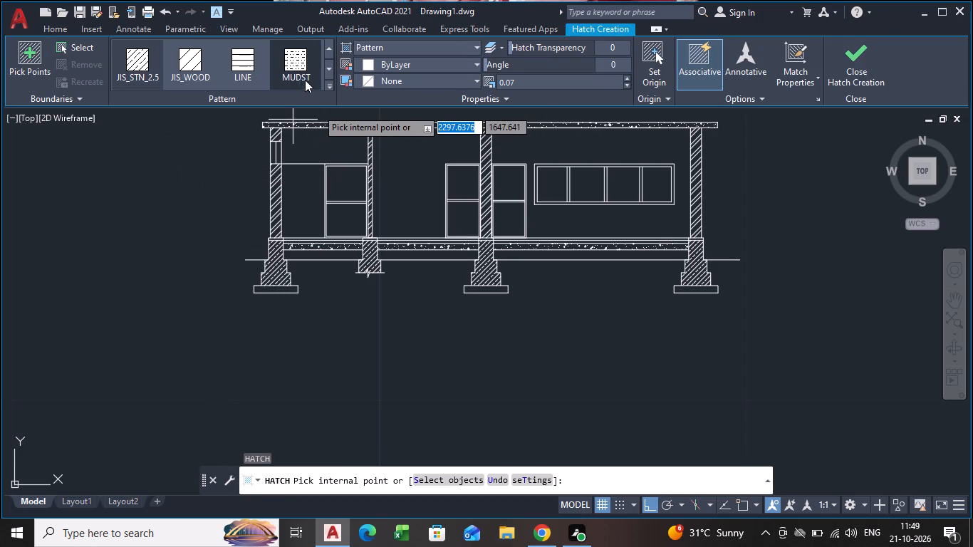
{"action": "left_click", "coordinate": [300, 73]}
{"action": "scroll", "coordinate": [312, 241], "scroll_direction": "up", "scroll_amount": 4}
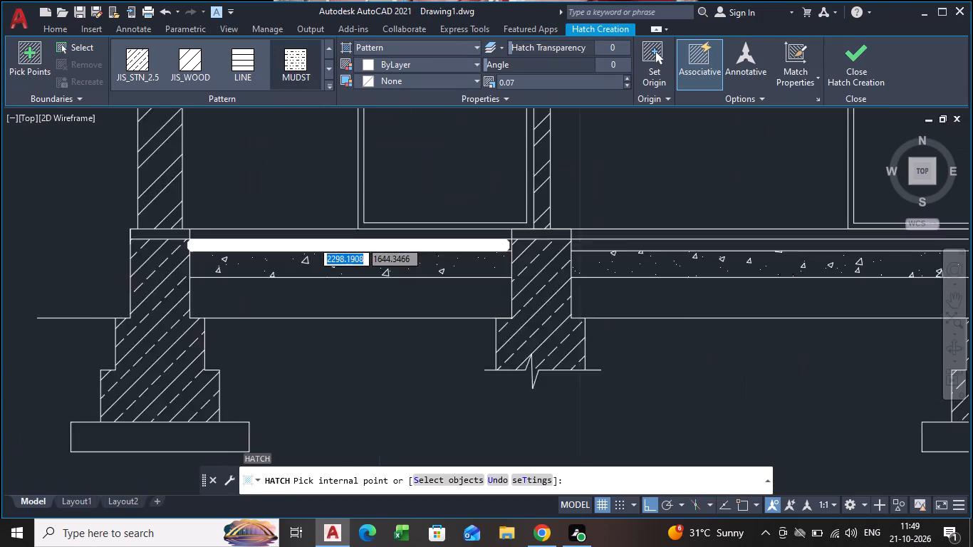
{"action": "scroll", "coordinate": [304, 255], "scroll_direction": "up", "scroll_amount": 2}
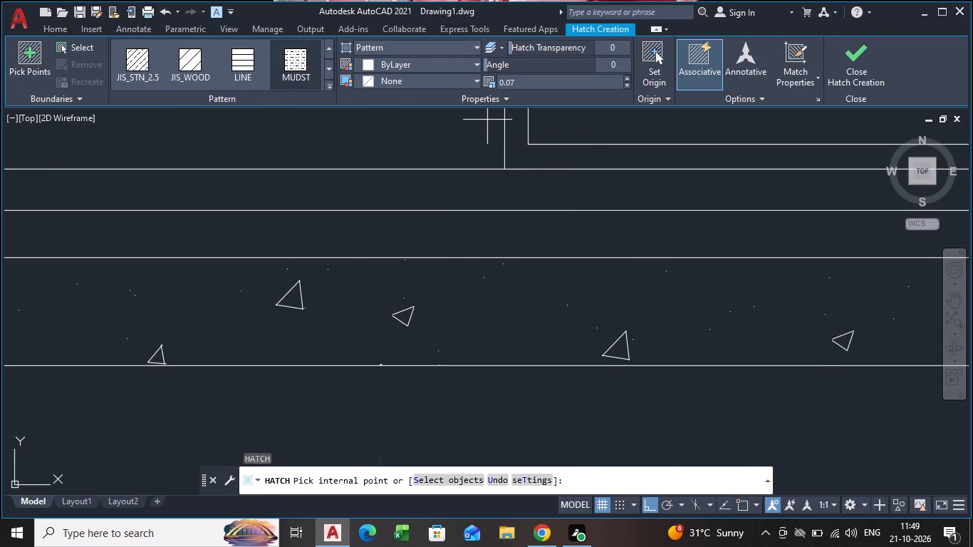
{"action": "left_click", "coordinate": [524, 80]}
{"action": "key", "text": "BackSpace"}
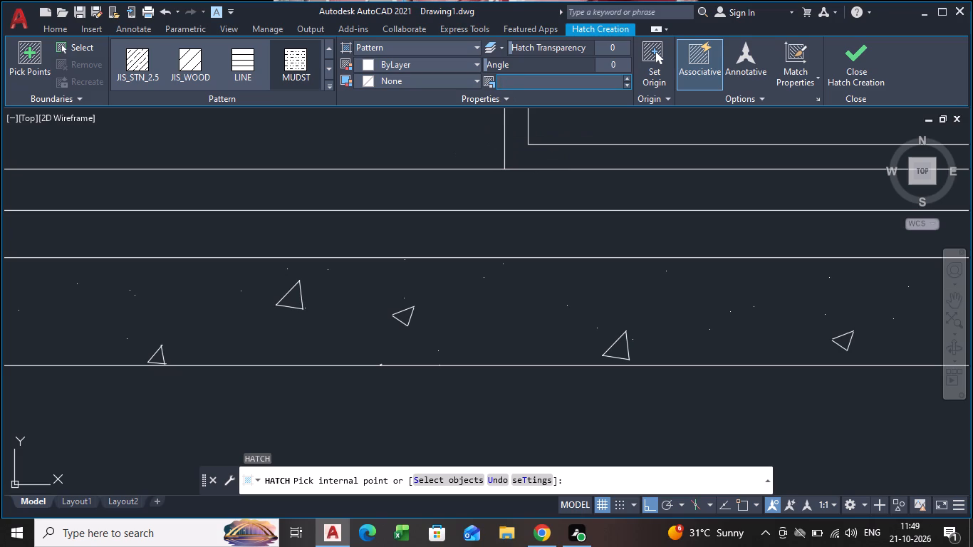
{"action": "type", "text": "0."}
{"action": "key", "text": "0"}
{"action": "key", "text": "1"}
{"action": "key", "text": "Return"}
{"action": "scroll", "coordinate": [415, 184], "scroll_direction": "down", "scroll_amount": 2}
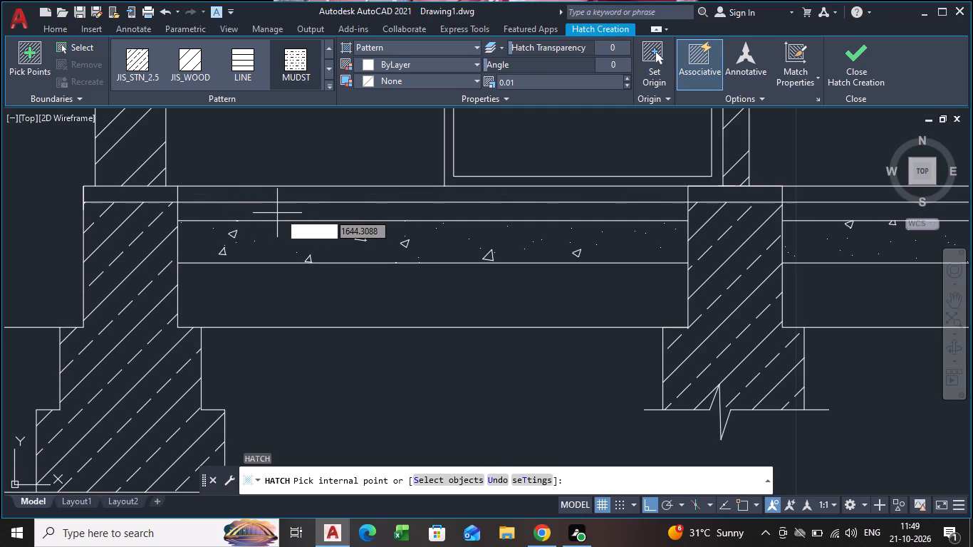
{"action": "left_click", "coordinate": [325, 215]}
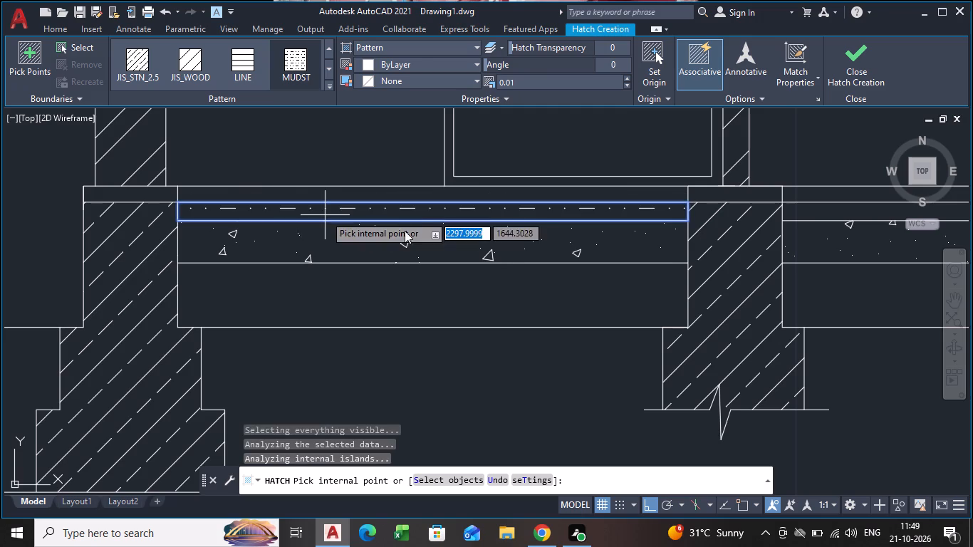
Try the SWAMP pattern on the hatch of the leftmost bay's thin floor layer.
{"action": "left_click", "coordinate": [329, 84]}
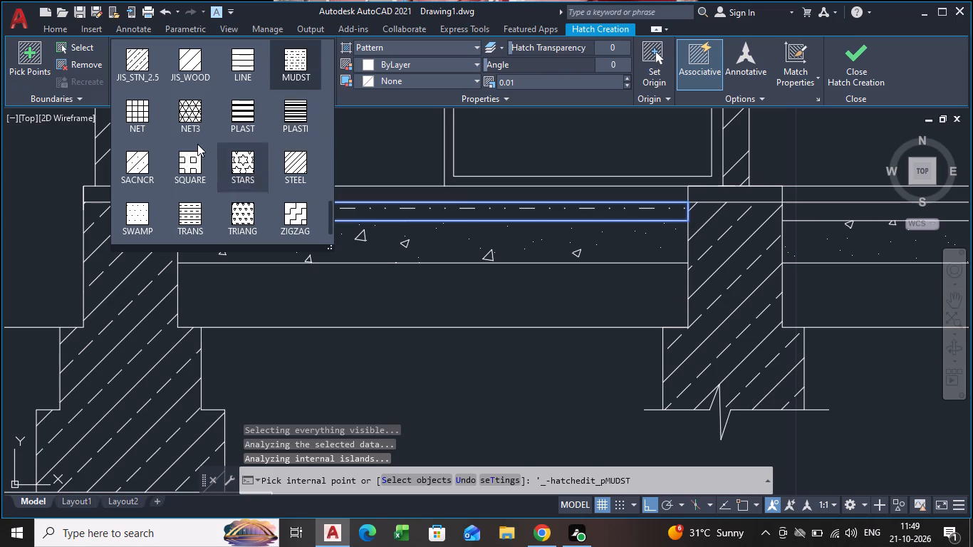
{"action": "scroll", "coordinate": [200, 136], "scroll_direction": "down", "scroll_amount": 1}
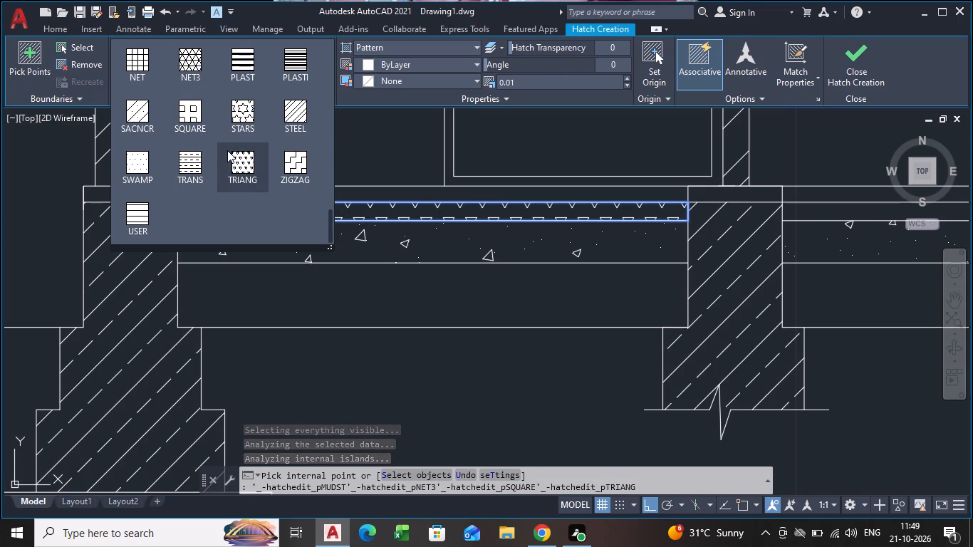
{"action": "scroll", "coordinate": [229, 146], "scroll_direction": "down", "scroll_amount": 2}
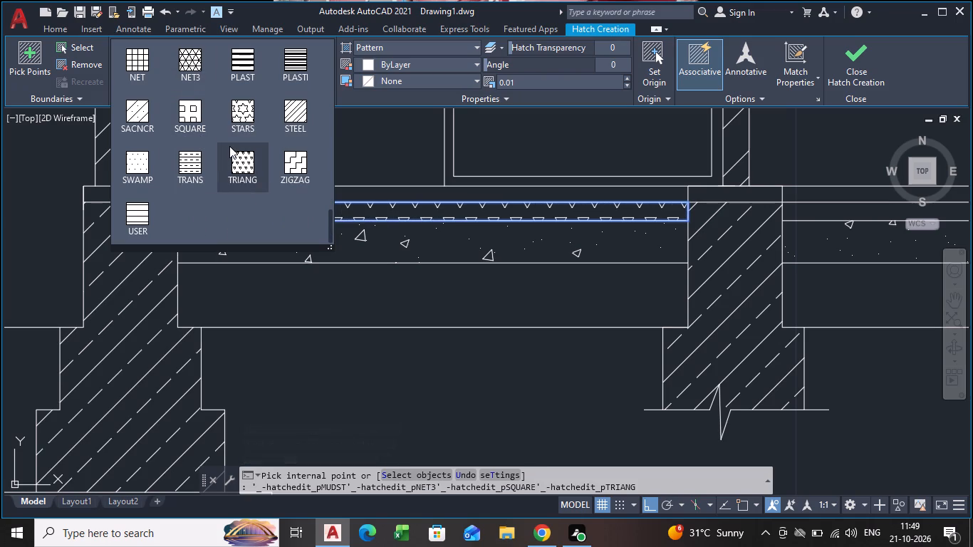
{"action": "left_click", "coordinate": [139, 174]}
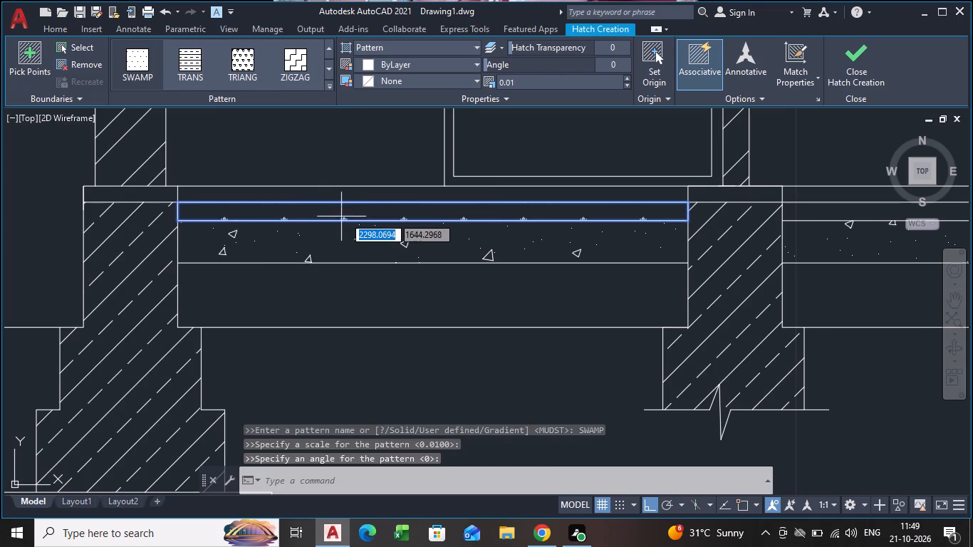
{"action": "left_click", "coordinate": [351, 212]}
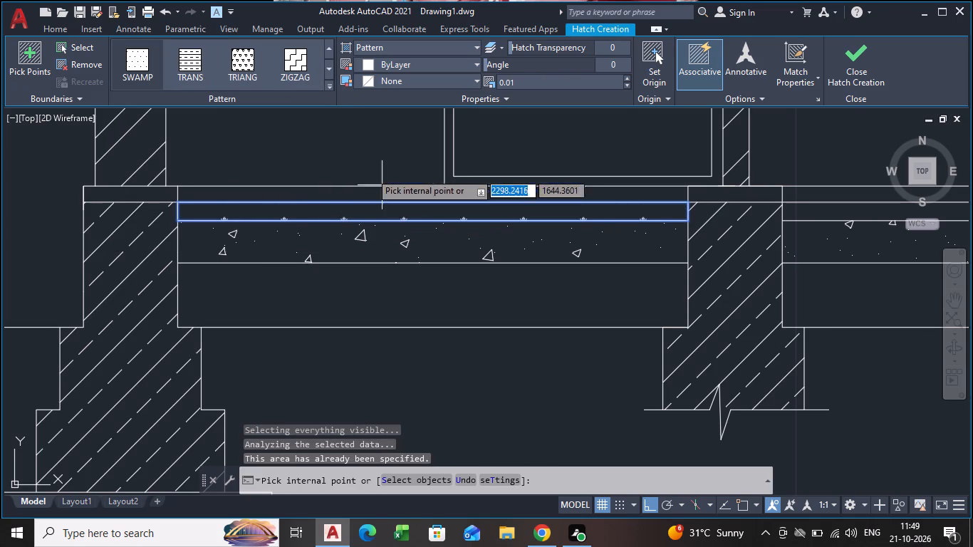
Change the thin floor layer's hatch to the dotted ACAD_ISO07W100 pattern.
{"action": "left_click", "coordinate": [327, 81]}
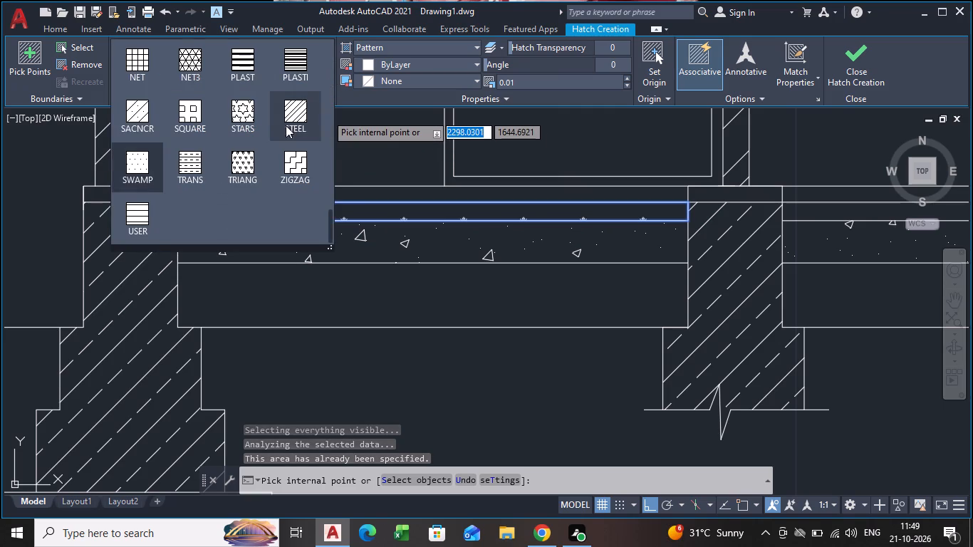
{"action": "scroll", "coordinate": [270, 132], "scroll_direction": "up", "scroll_amount": 10}
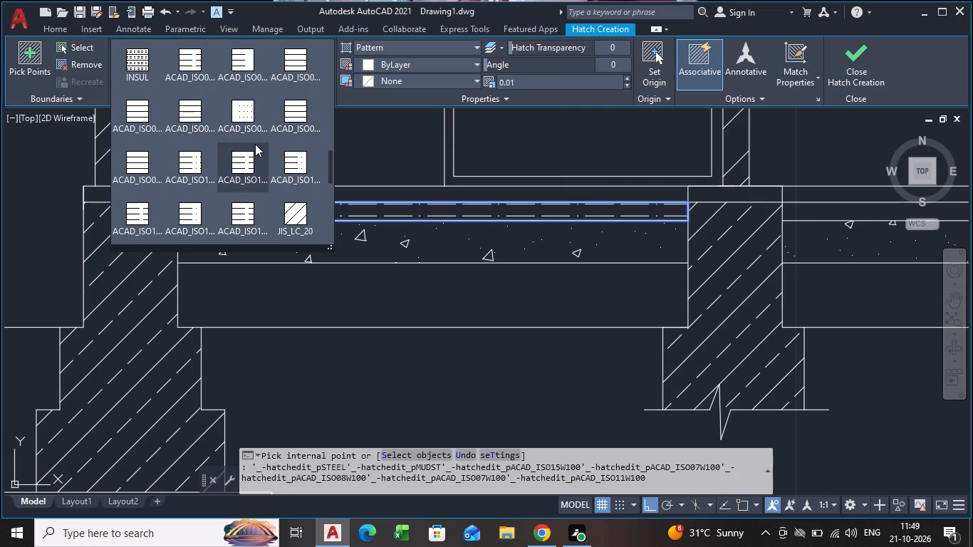
{"action": "left_click", "coordinate": [244, 113]}
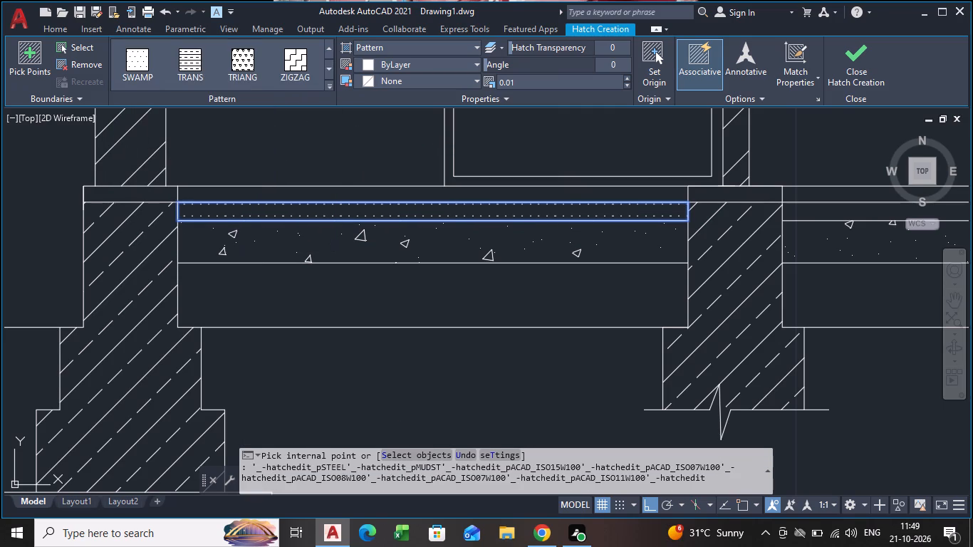
Change the hatch of the leftmost bay's thin floor layer to the AR-SAND pattern.
{"action": "scroll", "coordinate": [496, 236], "scroll_direction": "down", "scroll_amount": 2}
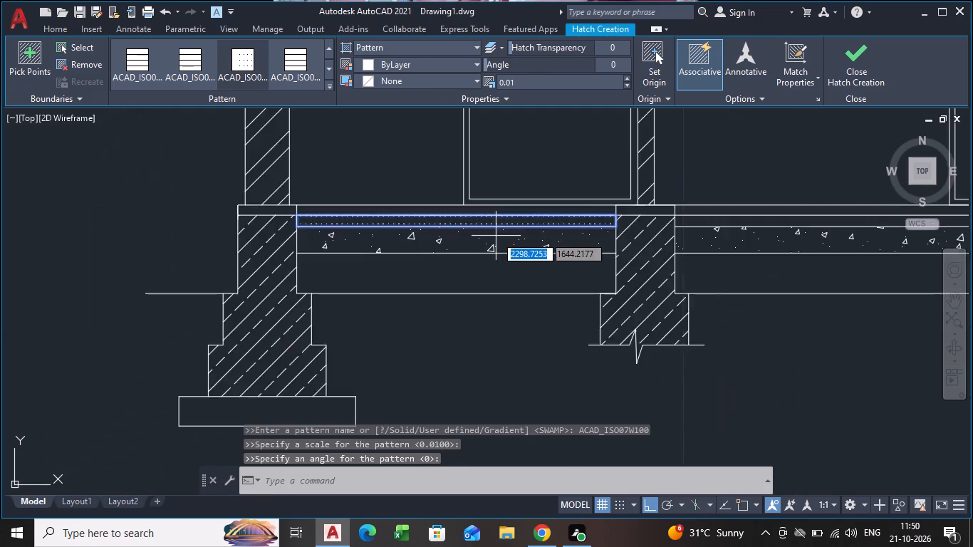
{"action": "scroll", "coordinate": [496, 236], "scroll_direction": "down", "scroll_amount": 1}
{"action": "scroll", "coordinate": [554, 224], "scroll_direction": "down", "scroll_amount": 1}
{"action": "middle_click_drag", "start_coordinate": [541, 224], "coordinate": [310, 222]}
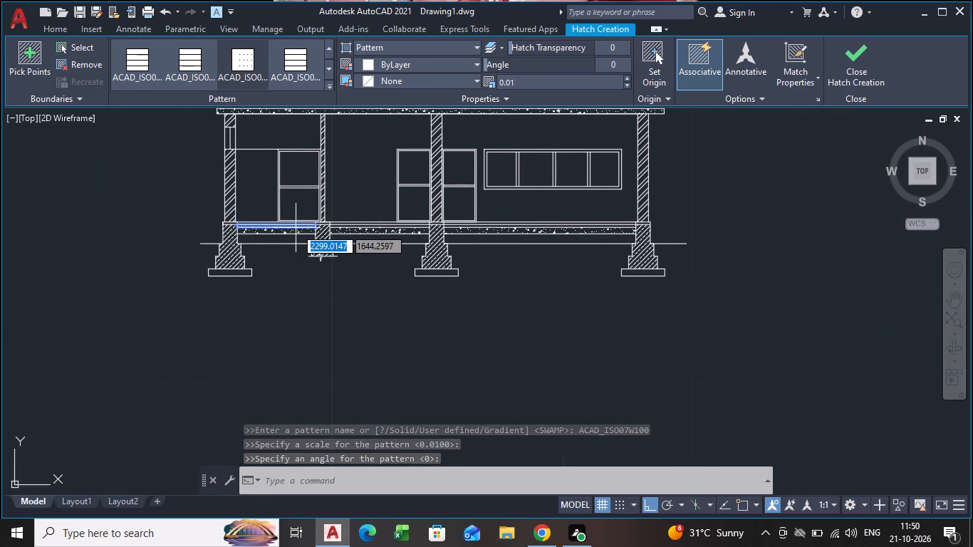
{"action": "left_click", "coordinate": [334, 83]}
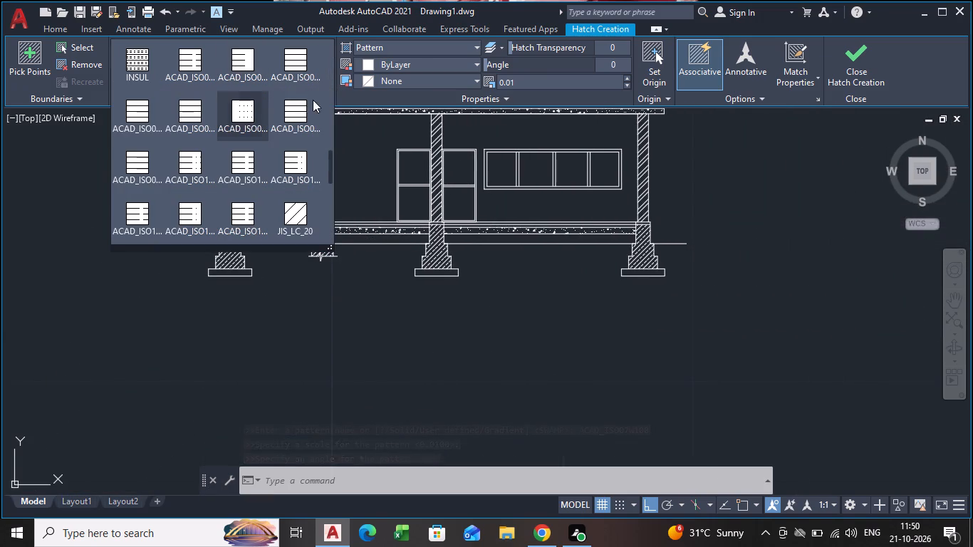
{"action": "scroll", "coordinate": [286, 117], "scroll_direction": "up", "scroll_amount": 5}
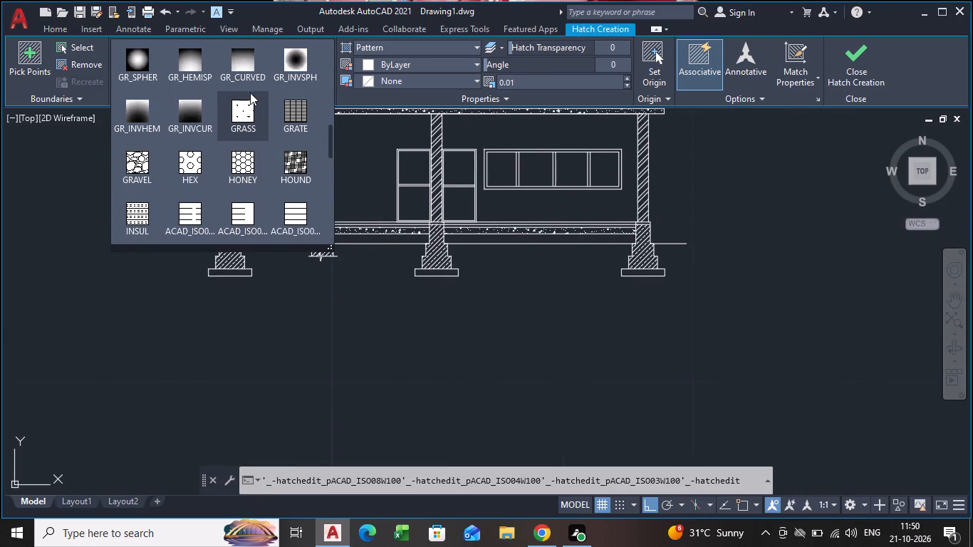
{"action": "scroll", "coordinate": [247, 96], "scroll_direction": "up", "scroll_amount": 3}
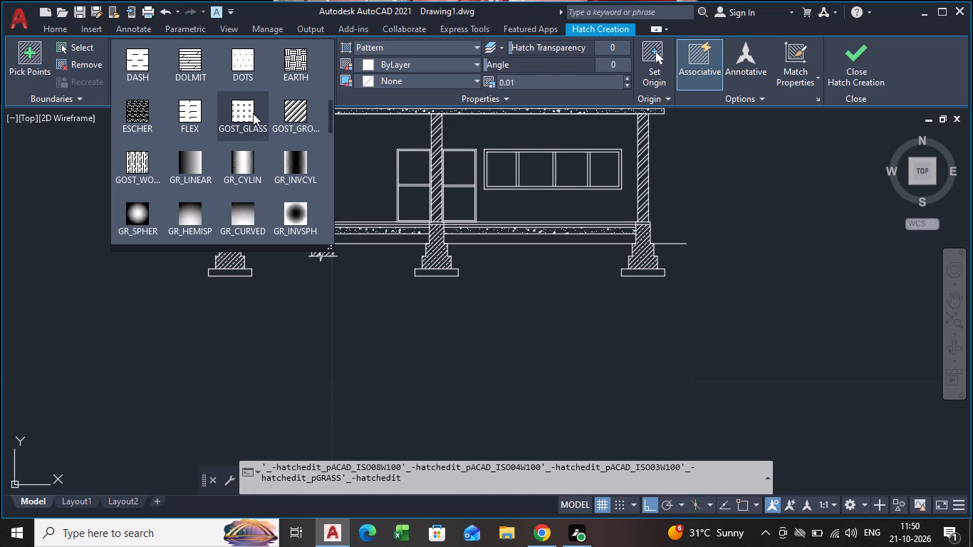
{"action": "scroll", "coordinate": [234, 54], "scroll_direction": "up", "scroll_amount": 1}
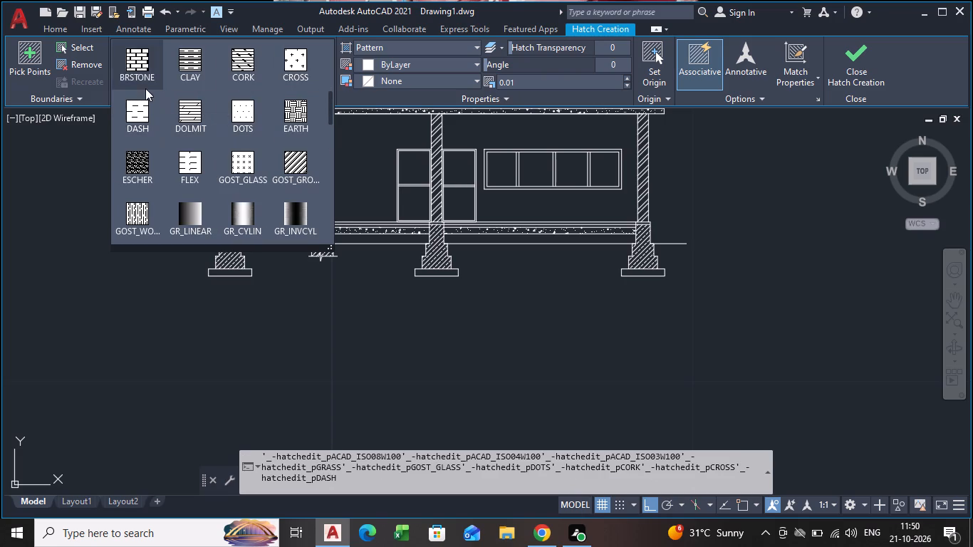
{"action": "scroll", "coordinate": [145, 88], "scroll_direction": "up", "scroll_amount": 2}
{"action": "left_click", "coordinate": [141, 117]}
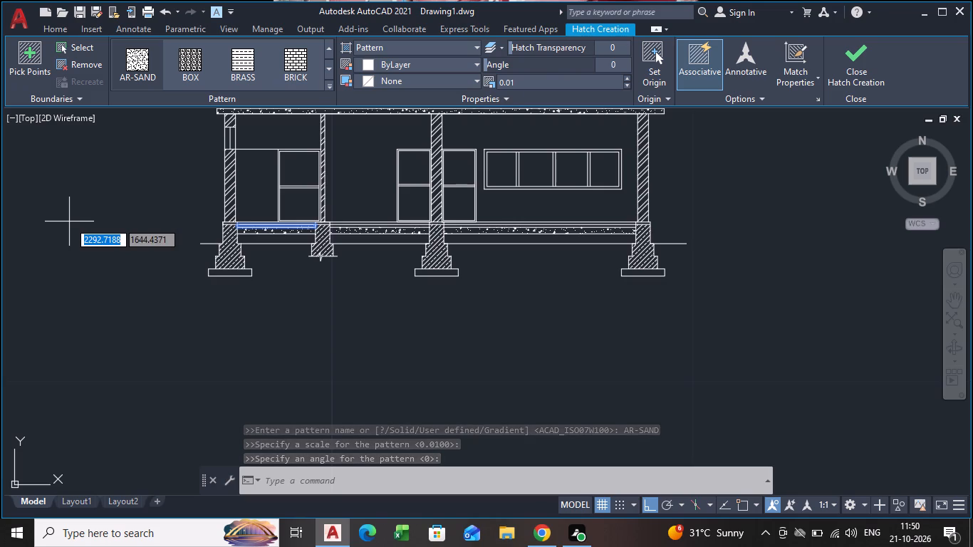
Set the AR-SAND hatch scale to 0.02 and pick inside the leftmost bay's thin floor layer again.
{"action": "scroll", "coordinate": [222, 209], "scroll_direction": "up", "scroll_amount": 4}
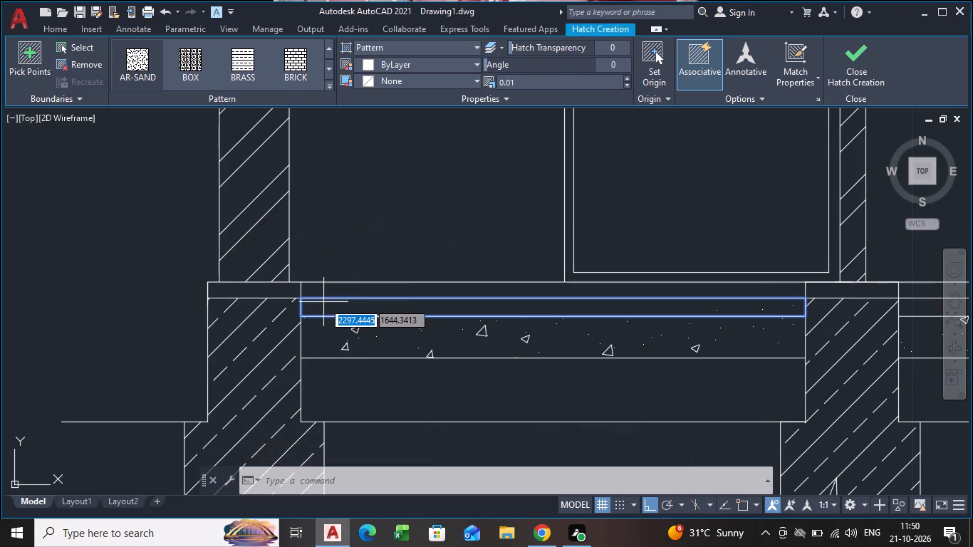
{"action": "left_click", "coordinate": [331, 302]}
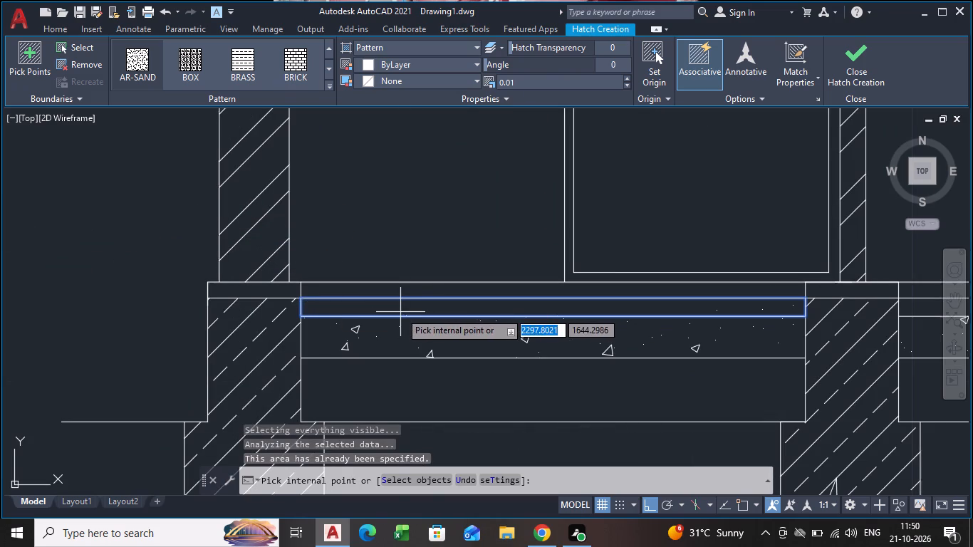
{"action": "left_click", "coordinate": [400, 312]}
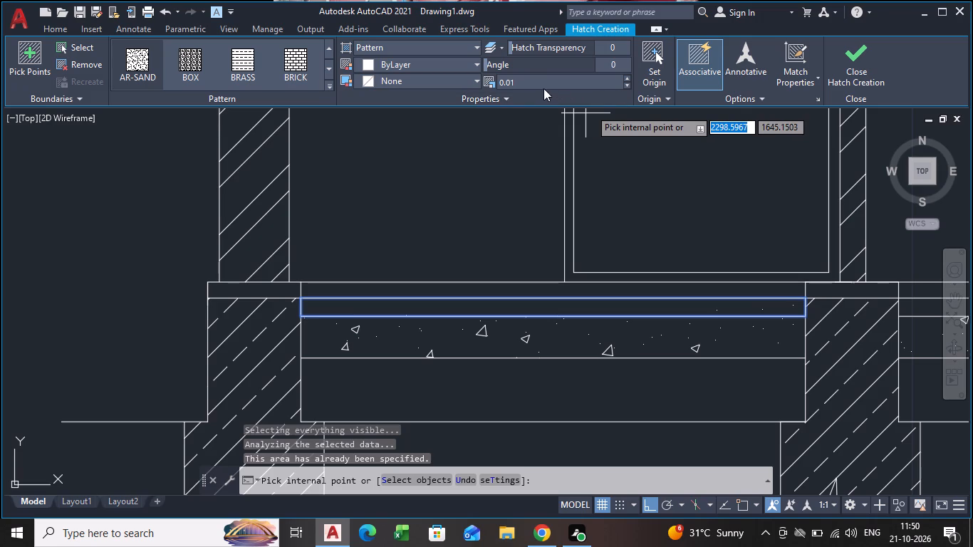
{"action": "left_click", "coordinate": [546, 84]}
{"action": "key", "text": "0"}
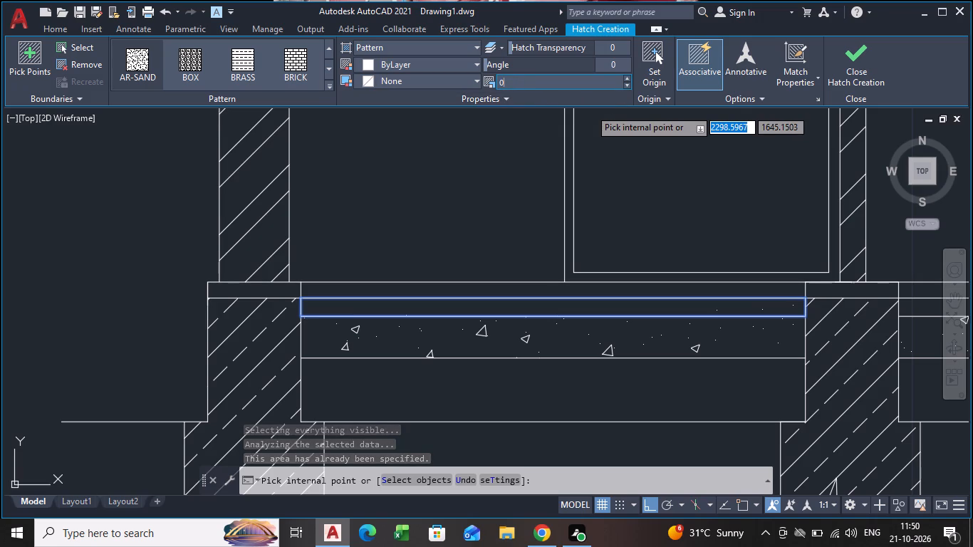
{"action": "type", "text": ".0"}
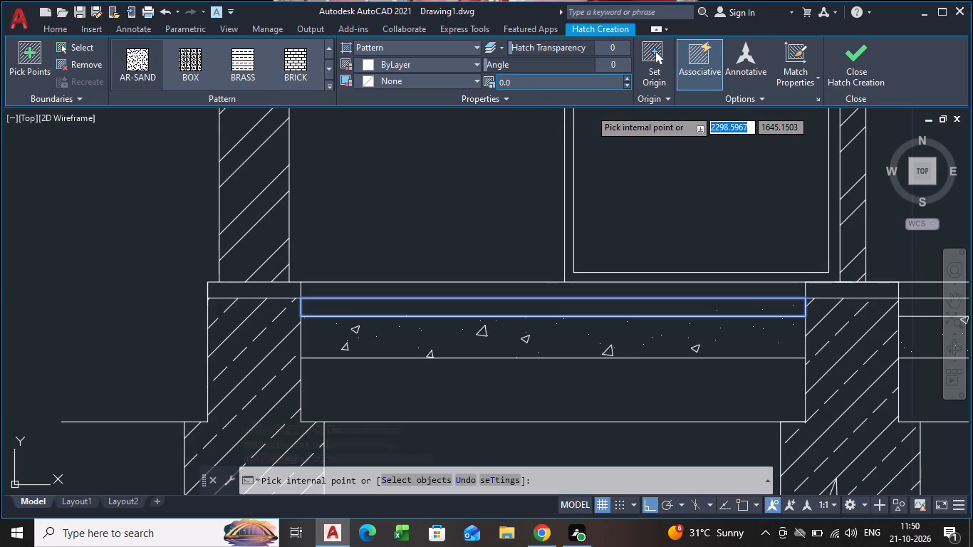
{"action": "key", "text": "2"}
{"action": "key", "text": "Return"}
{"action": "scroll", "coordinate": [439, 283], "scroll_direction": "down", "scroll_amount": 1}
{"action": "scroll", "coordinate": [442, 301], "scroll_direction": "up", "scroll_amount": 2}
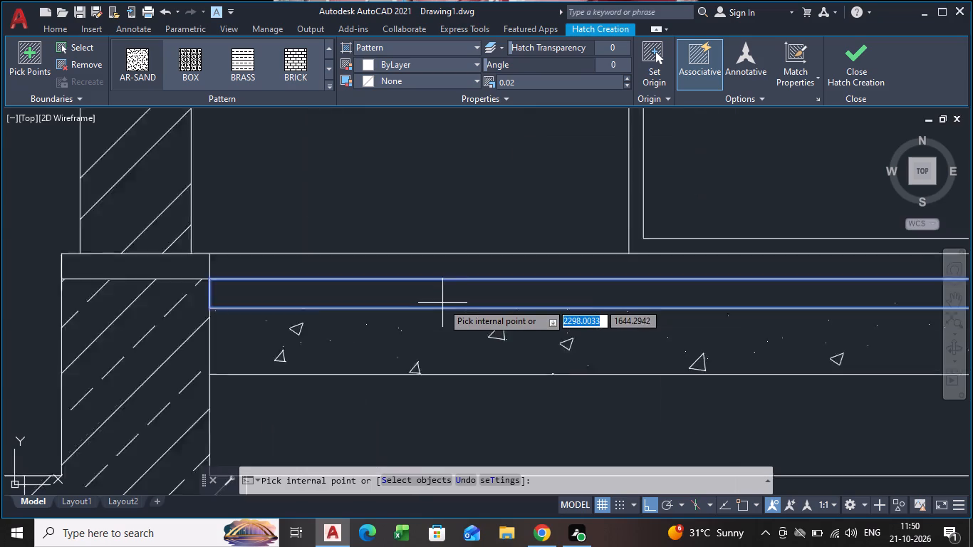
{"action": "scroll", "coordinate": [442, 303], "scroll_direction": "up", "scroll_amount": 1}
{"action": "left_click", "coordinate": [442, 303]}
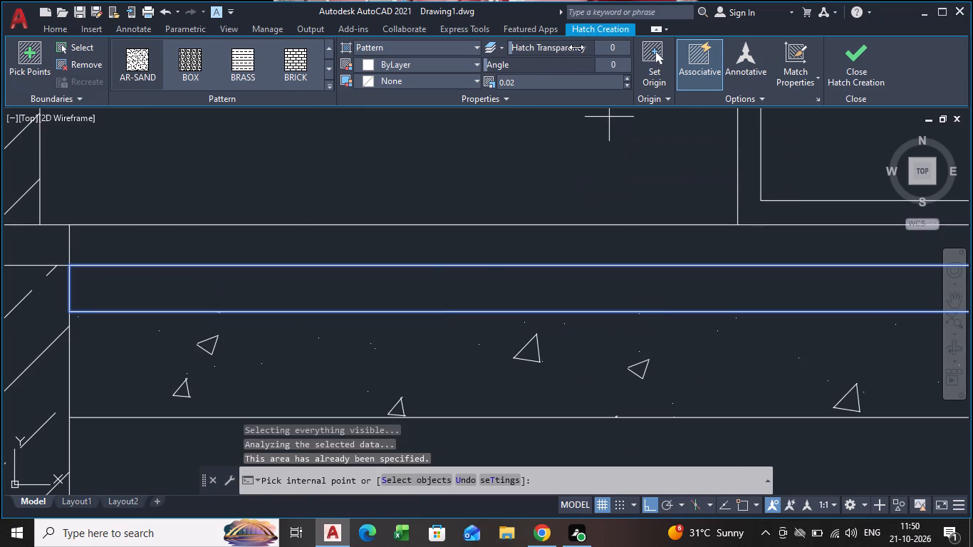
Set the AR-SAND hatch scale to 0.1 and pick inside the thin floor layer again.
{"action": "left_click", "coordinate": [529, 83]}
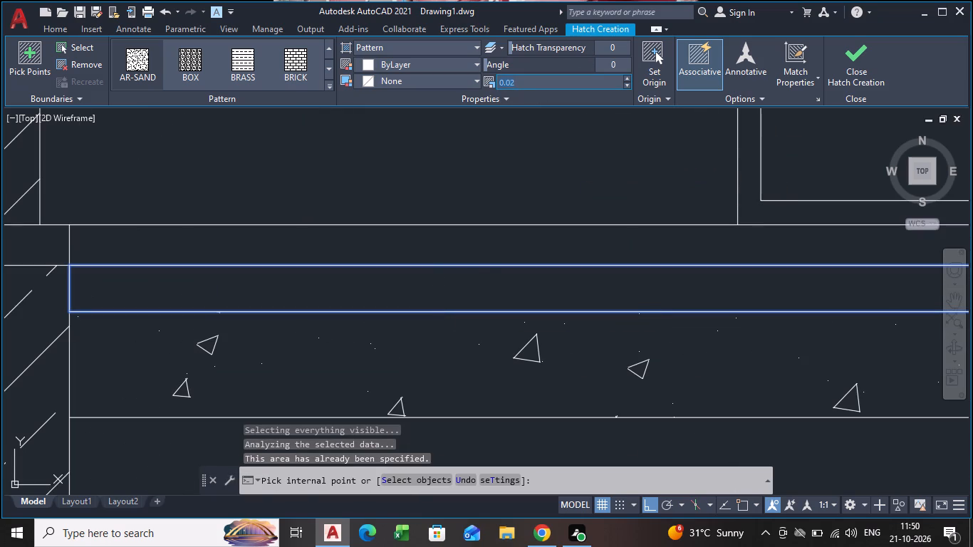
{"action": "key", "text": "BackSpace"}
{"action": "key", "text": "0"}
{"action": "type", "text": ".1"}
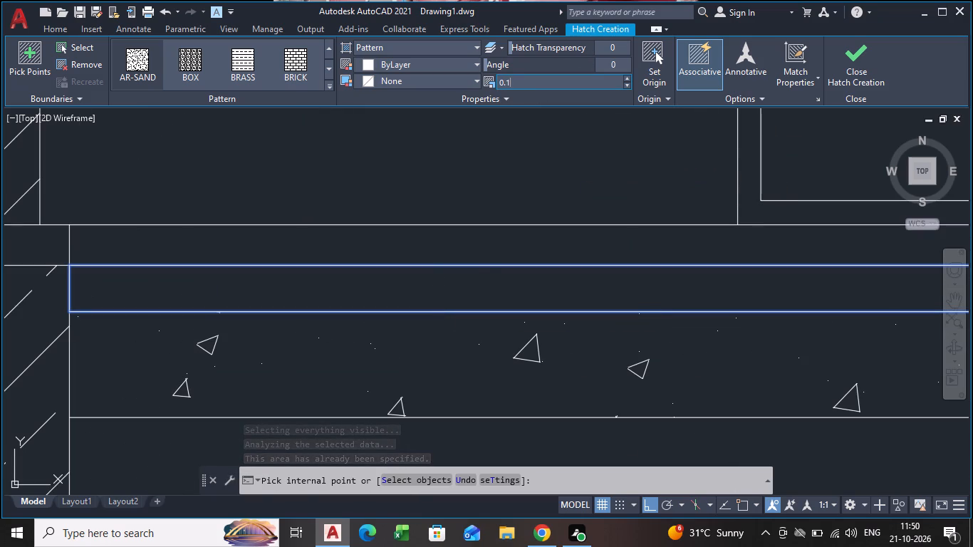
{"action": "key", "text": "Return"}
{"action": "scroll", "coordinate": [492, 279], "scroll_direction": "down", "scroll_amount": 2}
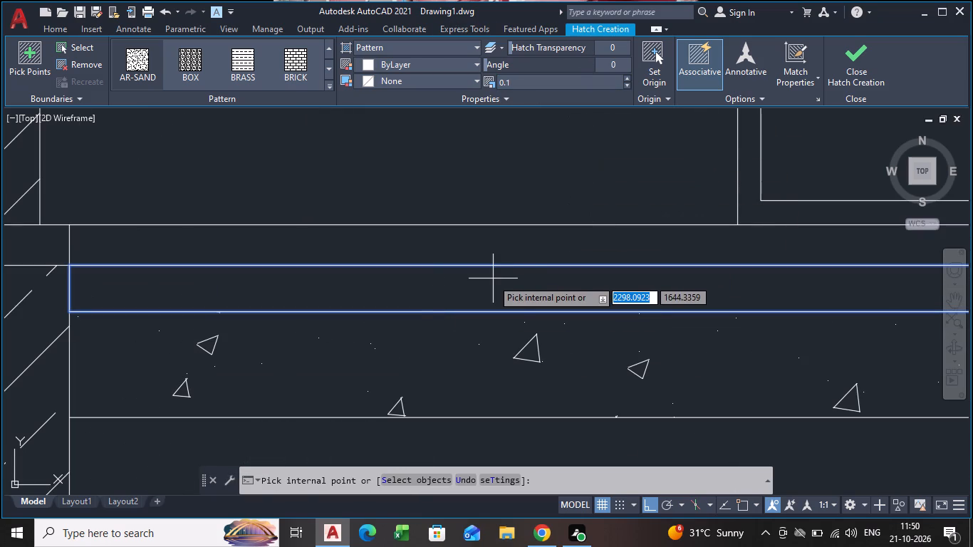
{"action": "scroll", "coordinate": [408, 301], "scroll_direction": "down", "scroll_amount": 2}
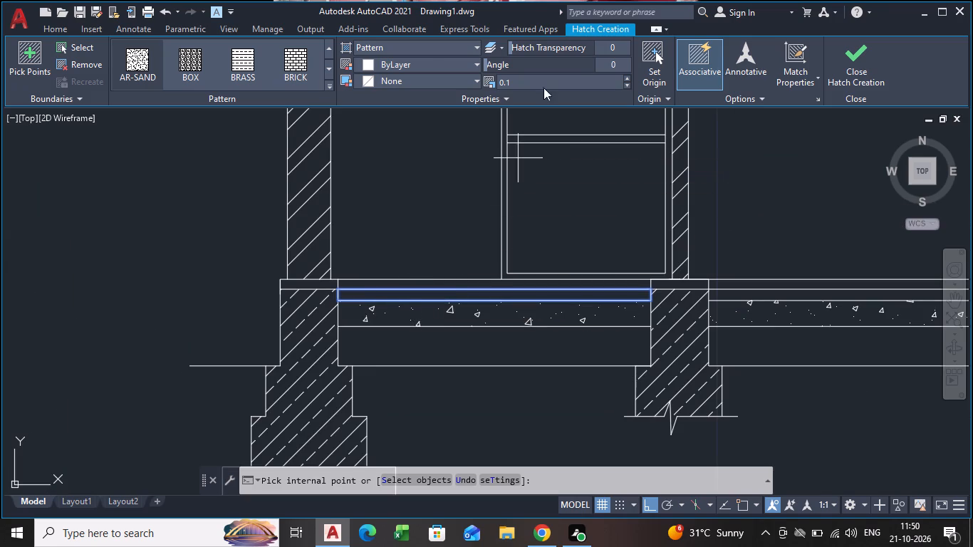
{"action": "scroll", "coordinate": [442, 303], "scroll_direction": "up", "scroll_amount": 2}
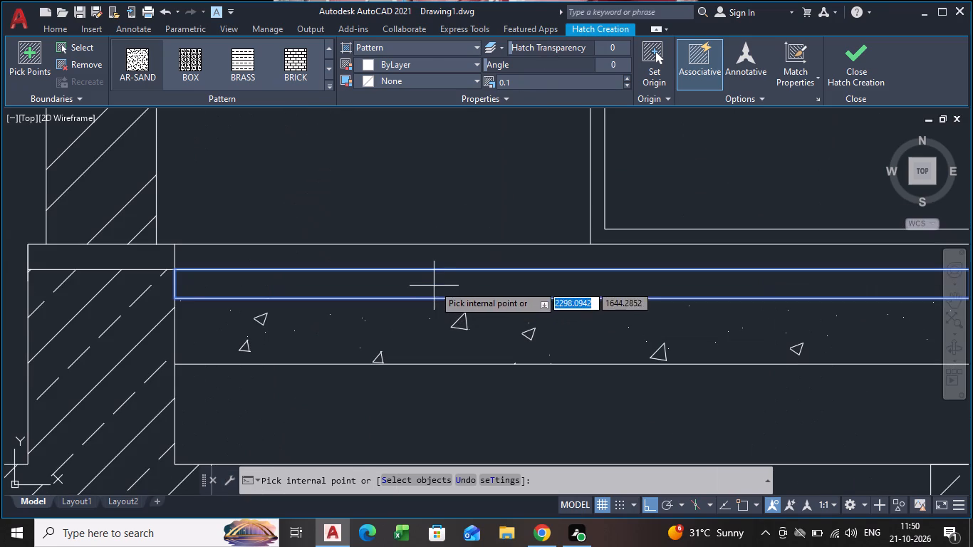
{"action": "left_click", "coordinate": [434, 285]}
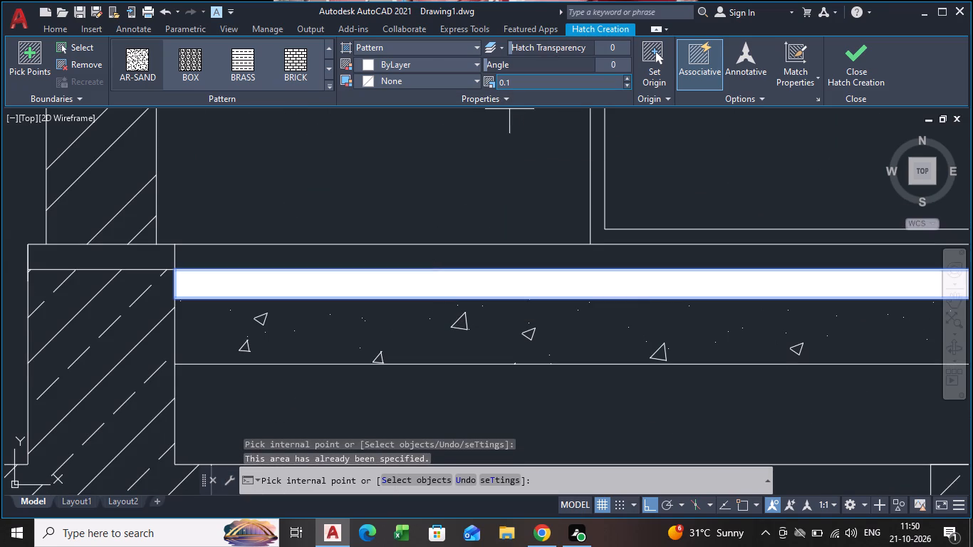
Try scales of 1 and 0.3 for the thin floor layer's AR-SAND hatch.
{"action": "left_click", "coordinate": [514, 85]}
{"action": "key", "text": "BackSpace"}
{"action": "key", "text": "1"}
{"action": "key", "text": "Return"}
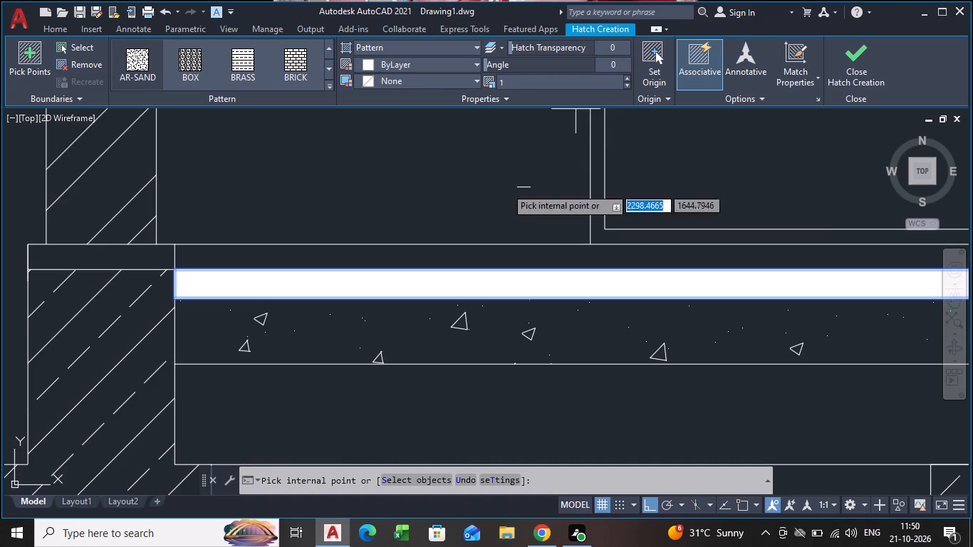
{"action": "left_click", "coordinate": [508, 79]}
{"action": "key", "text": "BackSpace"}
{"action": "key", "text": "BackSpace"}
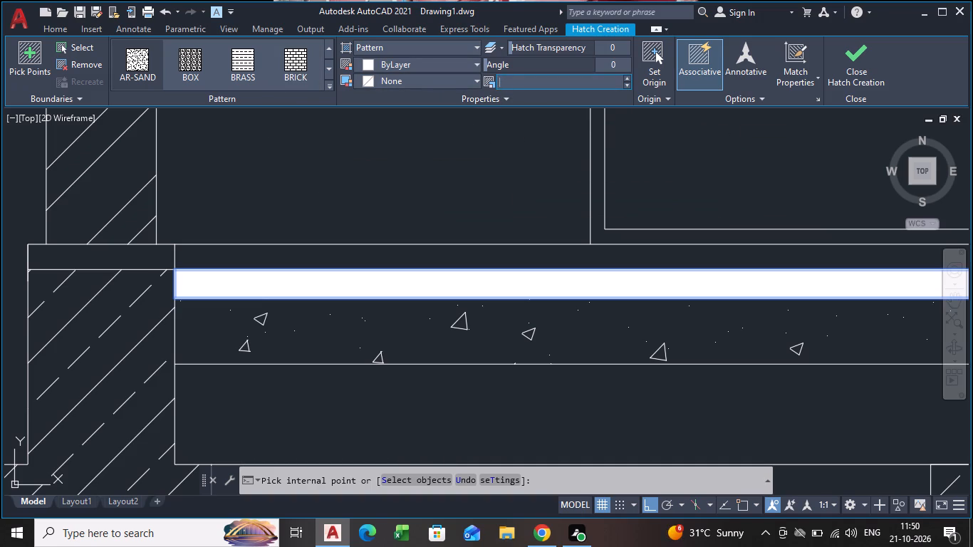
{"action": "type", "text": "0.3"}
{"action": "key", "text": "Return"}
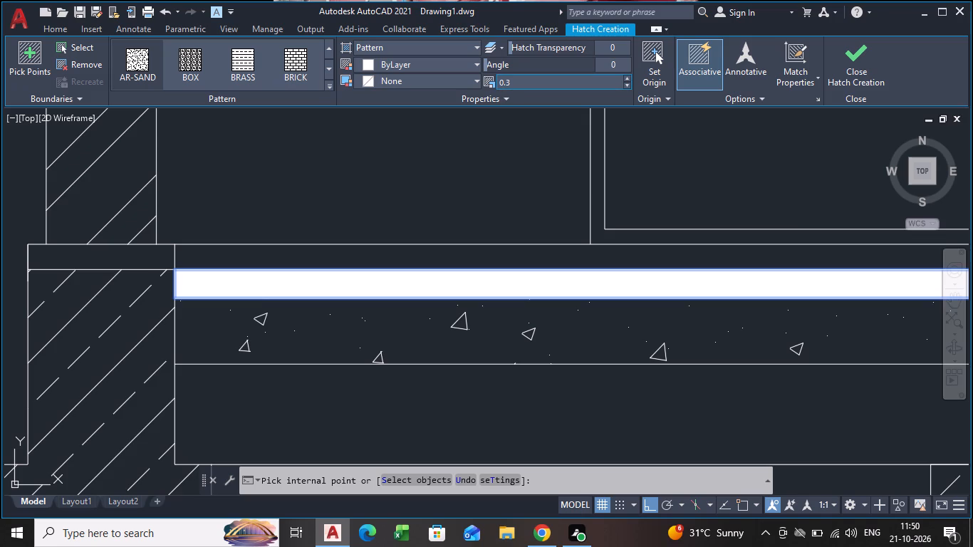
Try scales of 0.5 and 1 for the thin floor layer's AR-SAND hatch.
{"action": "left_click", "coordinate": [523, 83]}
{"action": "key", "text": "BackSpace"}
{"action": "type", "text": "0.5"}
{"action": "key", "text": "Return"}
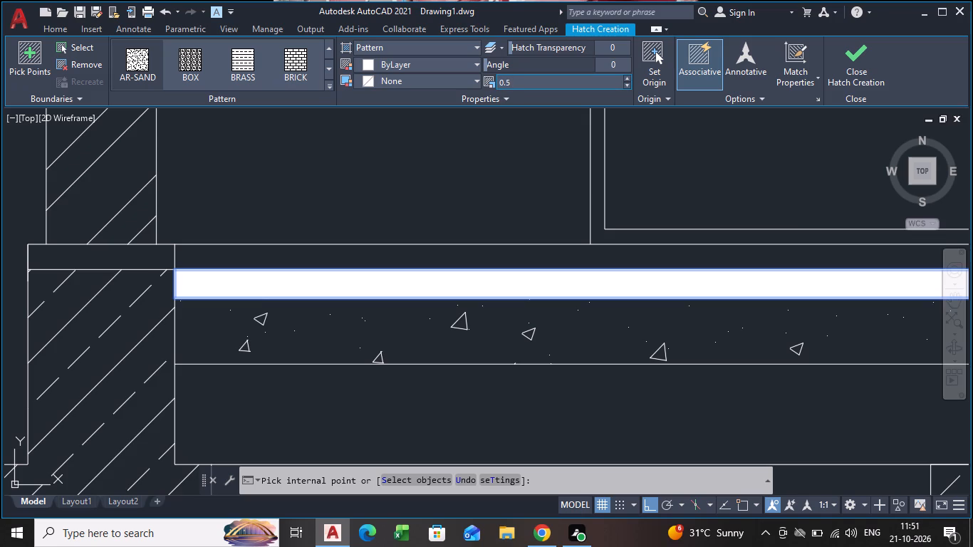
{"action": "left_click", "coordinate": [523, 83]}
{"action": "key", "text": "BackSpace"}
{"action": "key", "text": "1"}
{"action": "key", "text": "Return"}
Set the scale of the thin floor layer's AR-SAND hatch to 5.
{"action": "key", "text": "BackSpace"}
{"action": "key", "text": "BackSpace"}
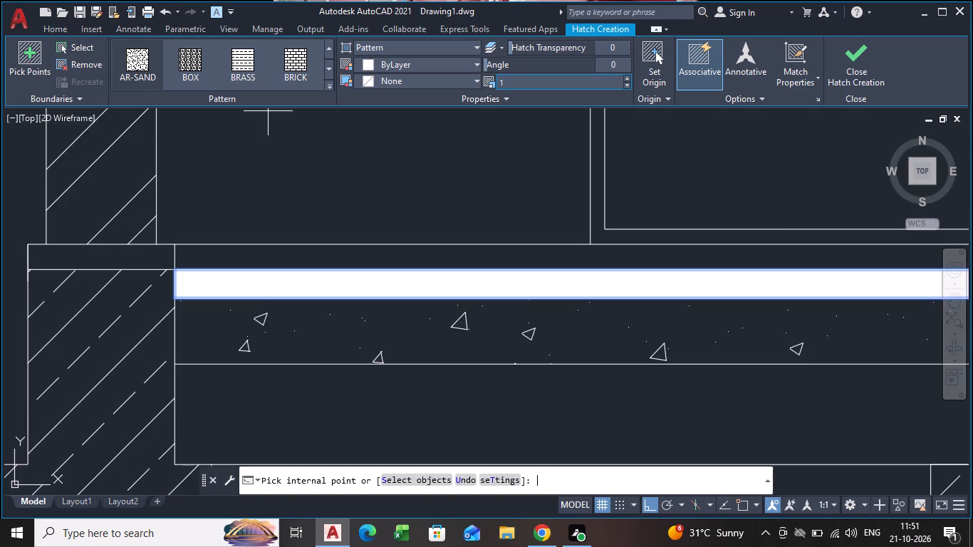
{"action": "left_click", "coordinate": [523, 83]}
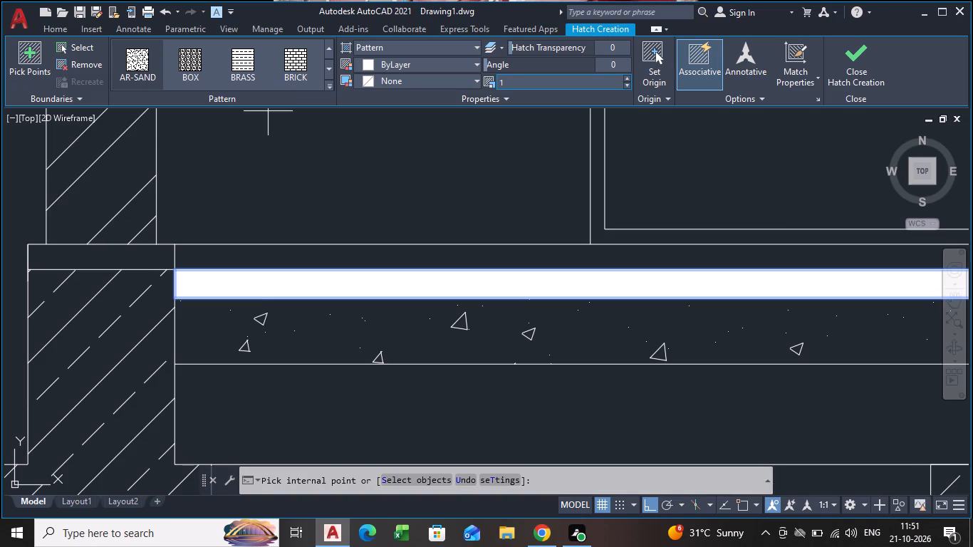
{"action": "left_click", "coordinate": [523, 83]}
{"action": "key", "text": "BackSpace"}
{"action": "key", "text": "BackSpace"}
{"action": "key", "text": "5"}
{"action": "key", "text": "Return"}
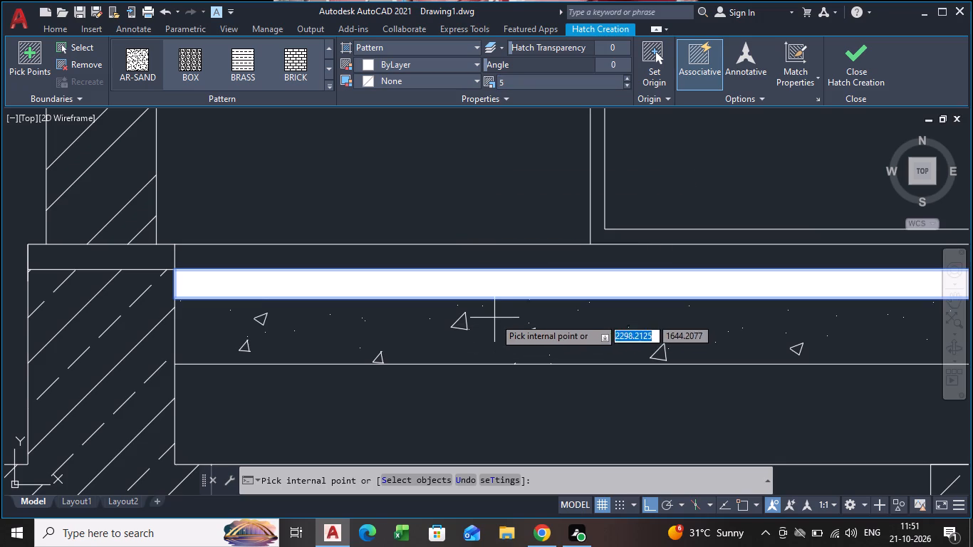
Add the room area between the leftmost wall and the door to the AR-SAND hatch and set the scale to 0.03.
{"action": "scroll", "coordinate": [365, 182], "scroll_direction": "down", "scroll_amount": 1}
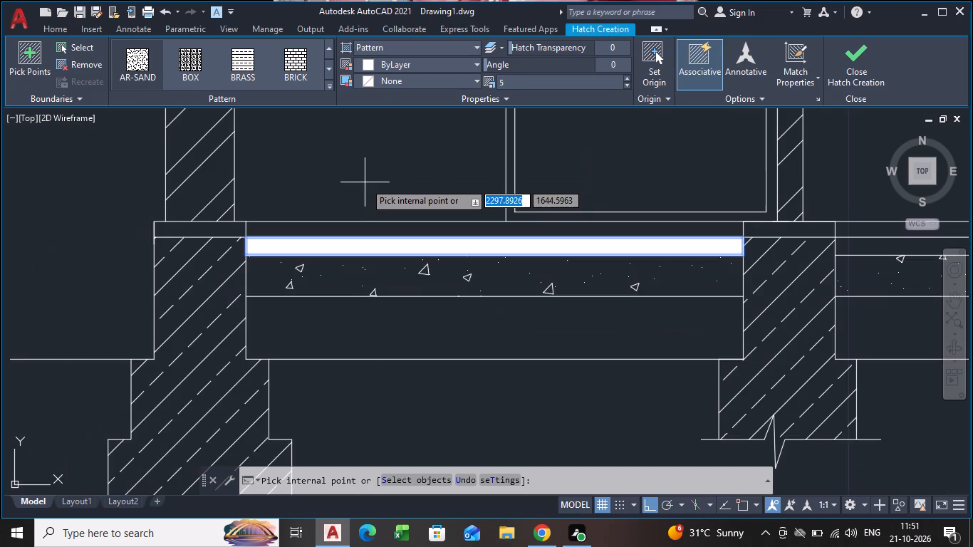
{"action": "left_click", "coordinate": [369, 180]}
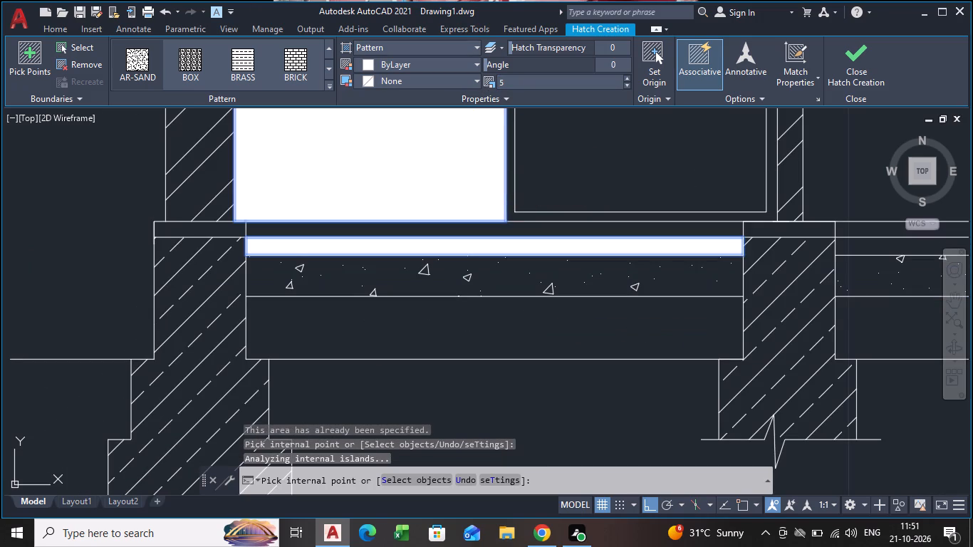
{"action": "left_click", "coordinate": [517, 84]}
{"action": "key", "text": "BackSpace"}
{"action": "type", "text": "0.03"}
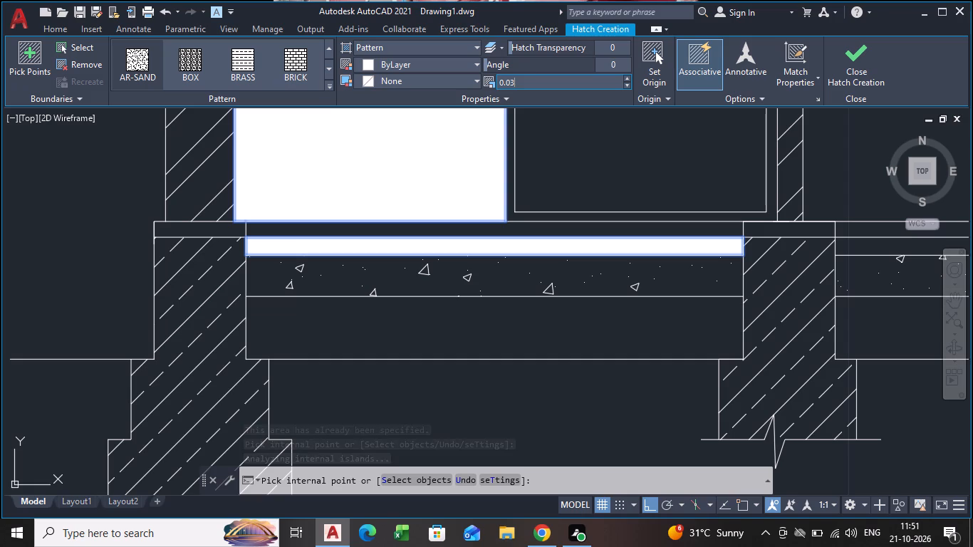
{"action": "key", "text": "Return"}
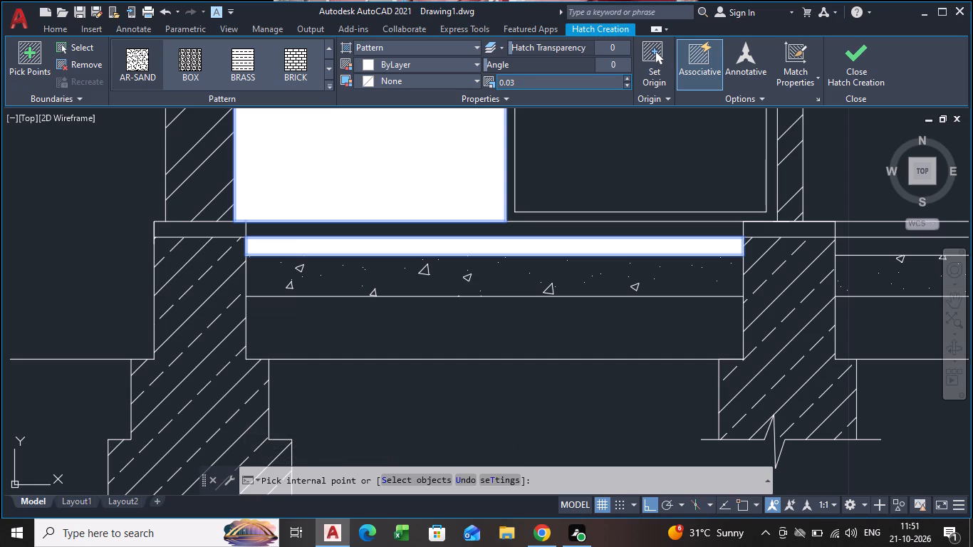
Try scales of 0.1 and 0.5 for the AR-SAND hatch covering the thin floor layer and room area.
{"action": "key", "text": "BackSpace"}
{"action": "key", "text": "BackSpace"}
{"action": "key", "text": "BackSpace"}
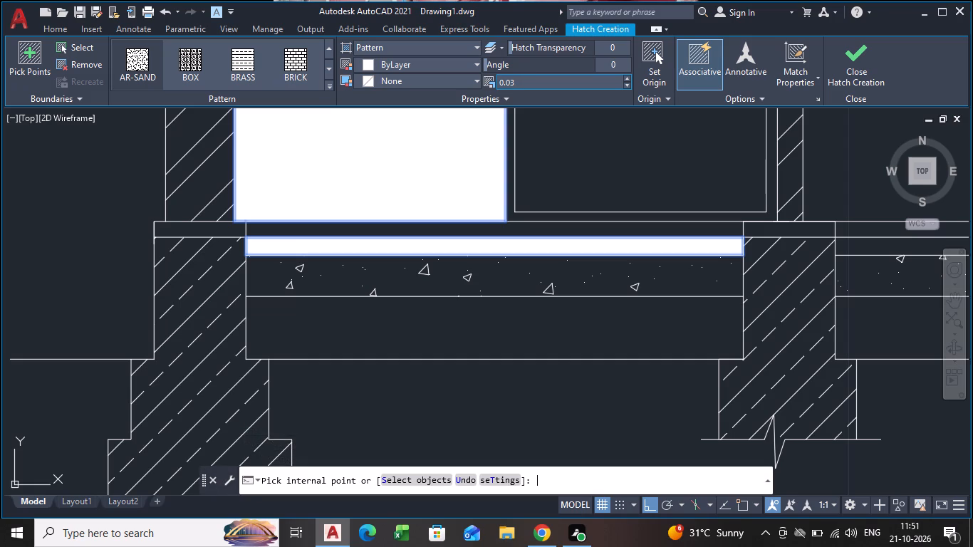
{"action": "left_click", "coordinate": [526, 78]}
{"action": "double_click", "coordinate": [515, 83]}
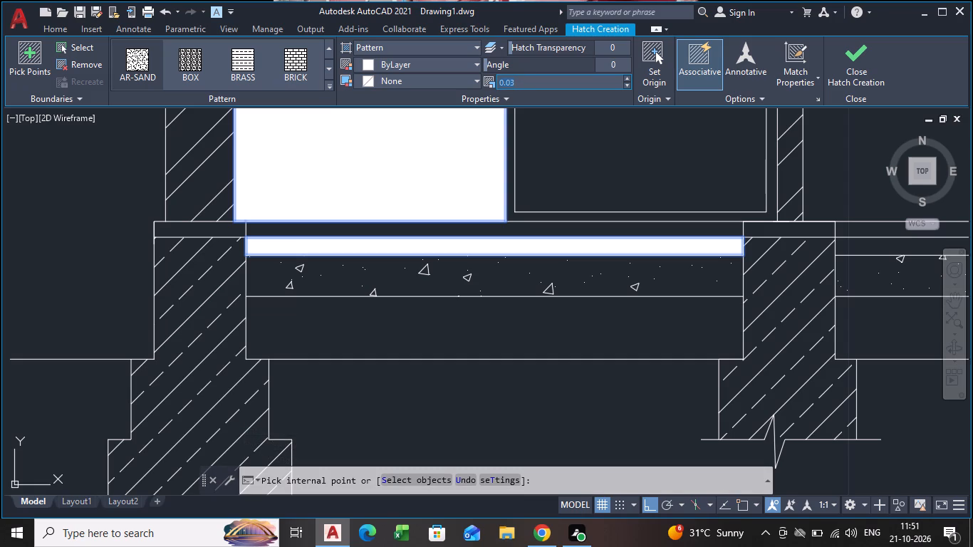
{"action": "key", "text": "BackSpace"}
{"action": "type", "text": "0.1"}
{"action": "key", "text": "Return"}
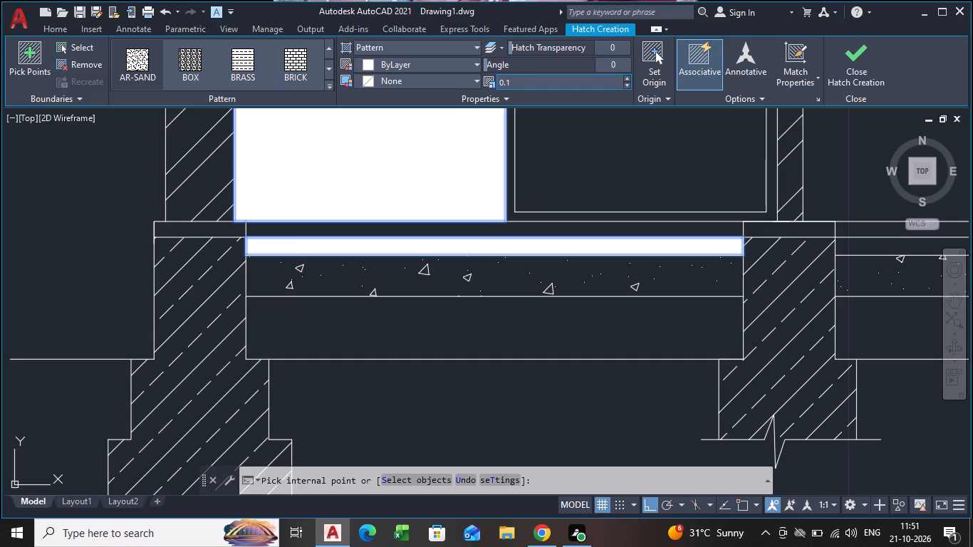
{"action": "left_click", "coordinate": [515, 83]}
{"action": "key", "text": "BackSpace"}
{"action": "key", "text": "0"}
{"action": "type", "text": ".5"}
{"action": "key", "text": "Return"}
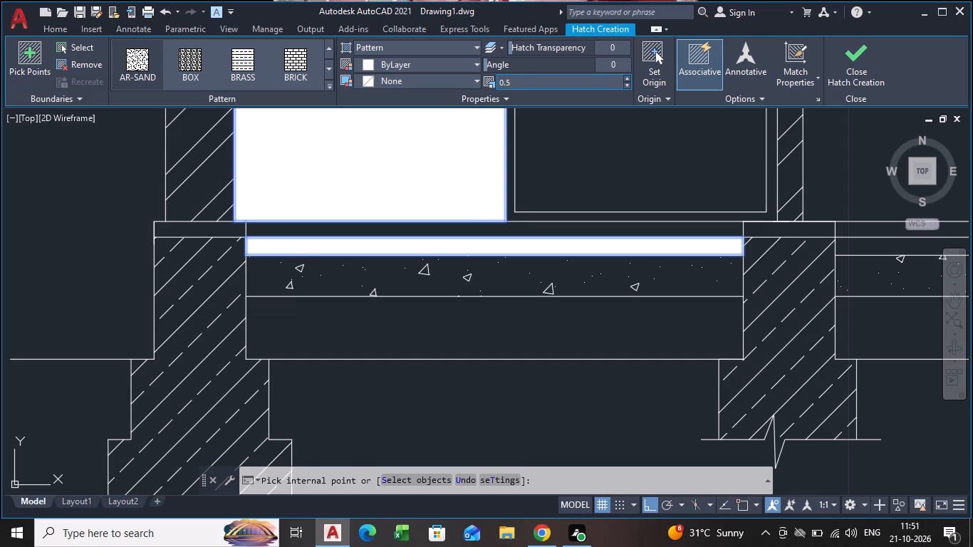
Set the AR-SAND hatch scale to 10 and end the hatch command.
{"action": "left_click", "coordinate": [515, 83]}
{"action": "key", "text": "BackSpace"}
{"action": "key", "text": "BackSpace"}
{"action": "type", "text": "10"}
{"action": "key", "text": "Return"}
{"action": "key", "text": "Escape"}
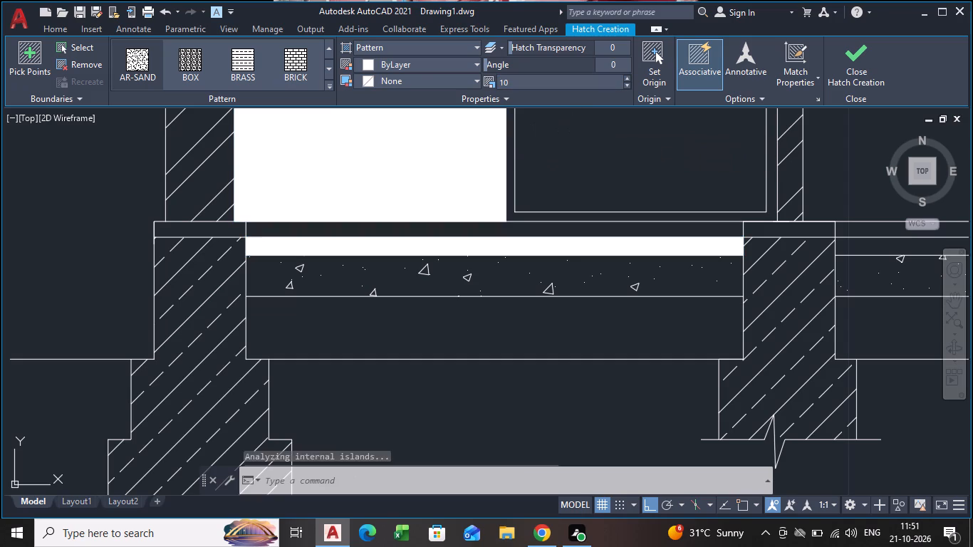
Delete the AR-SAND hatch covering the thin floor layer and the room area beside the door.
{"action": "left_click", "coordinate": [454, 165]}
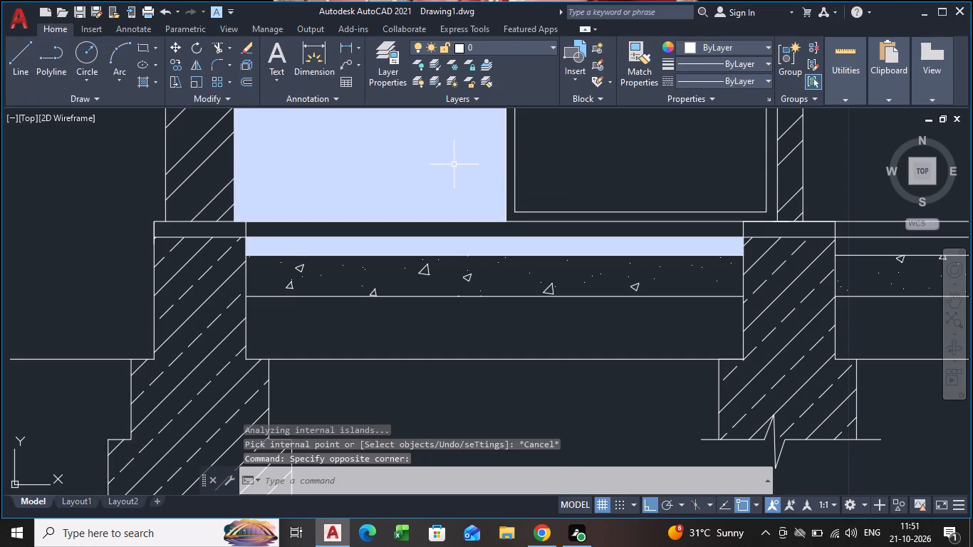
{"action": "key", "text": "Delete"}
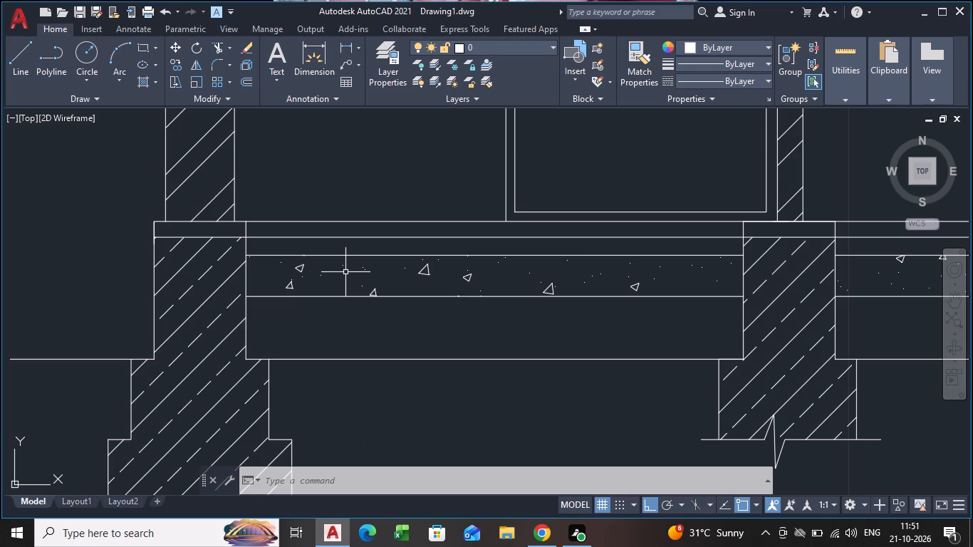
Hatch the layer beneath the concrete floor between the leftmost and second foundation walls with the GRAVEL pattern.
{"action": "scroll", "coordinate": [370, 244], "scroll_direction": "down", "scroll_amount": 5}
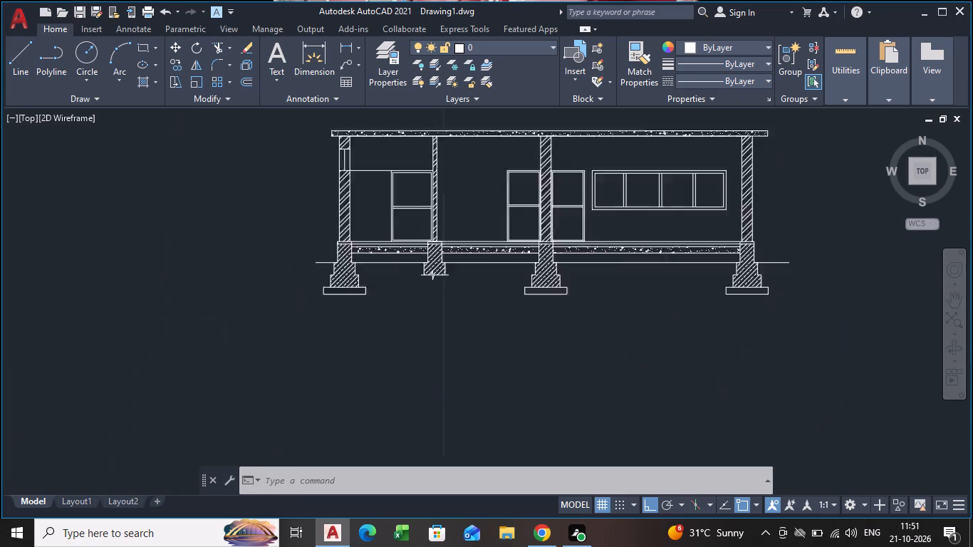
{"action": "scroll", "coordinate": [423, 235], "scroll_direction": "up", "scroll_amount": 2}
{"action": "middle_click_drag", "start_coordinate": [336, 259], "coordinate": [312, 292]}
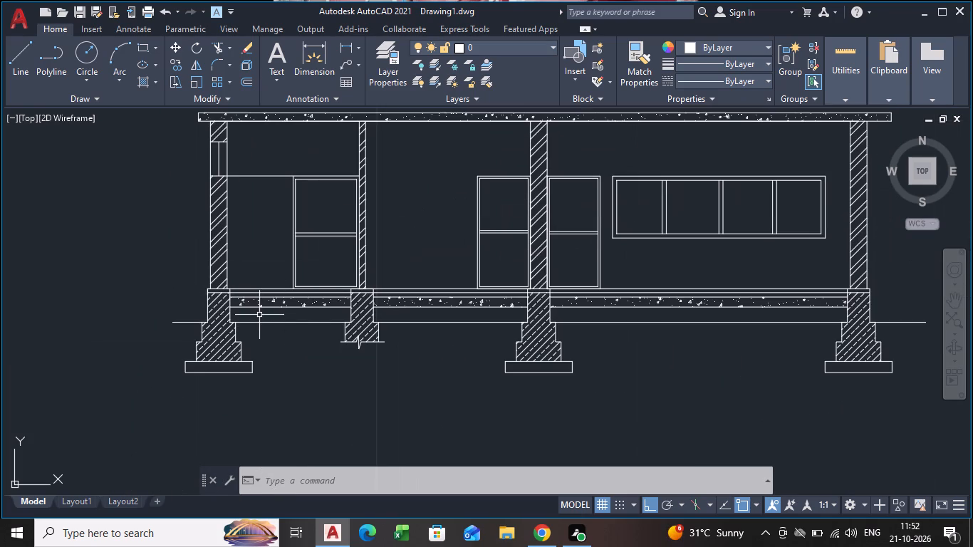
{"action": "scroll", "coordinate": [259, 310], "scroll_direction": "up", "scroll_amount": 2}
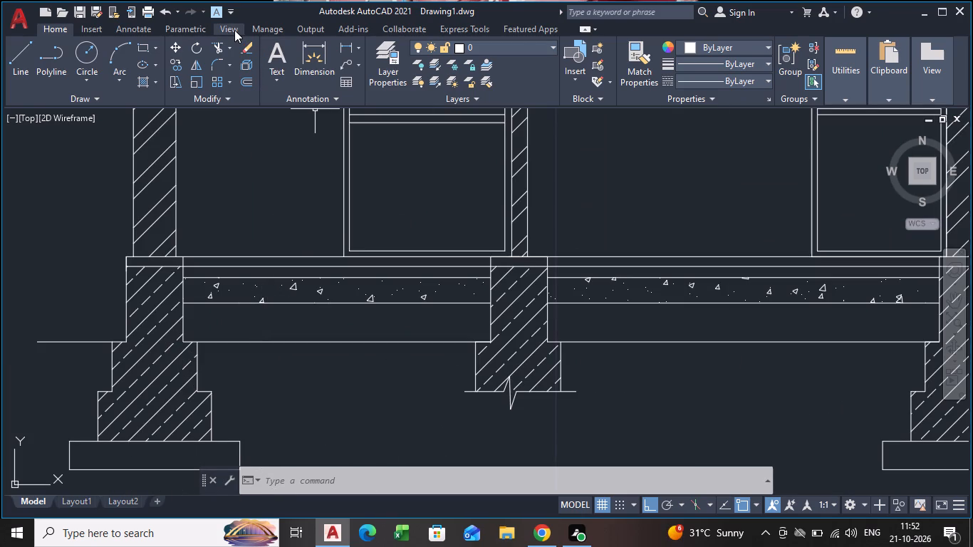
{"action": "key", "text": "h"}
{"action": "key", "text": "Return"}
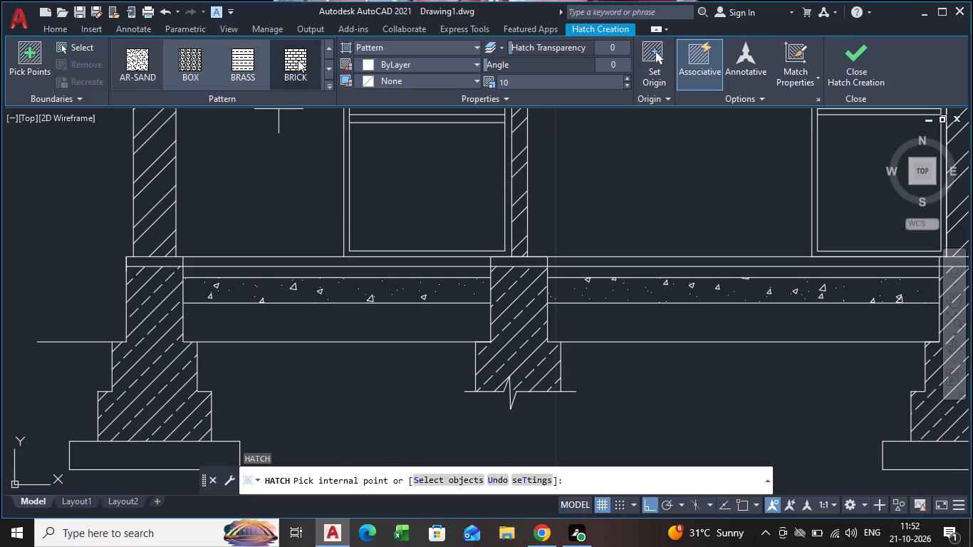
{"action": "left_click", "coordinate": [328, 84]}
{"action": "scroll", "coordinate": [311, 177], "scroll_direction": "down", "scroll_amount": 3}
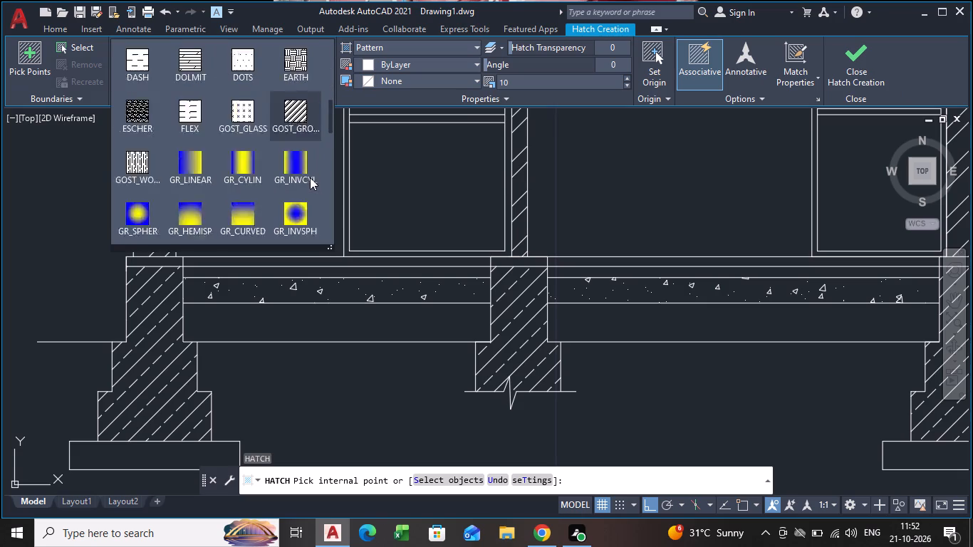
{"action": "scroll", "coordinate": [301, 177], "scroll_direction": "down", "scroll_amount": 10}
{"action": "scroll", "coordinate": [239, 158], "scroll_direction": "down", "scroll_amount": 10}
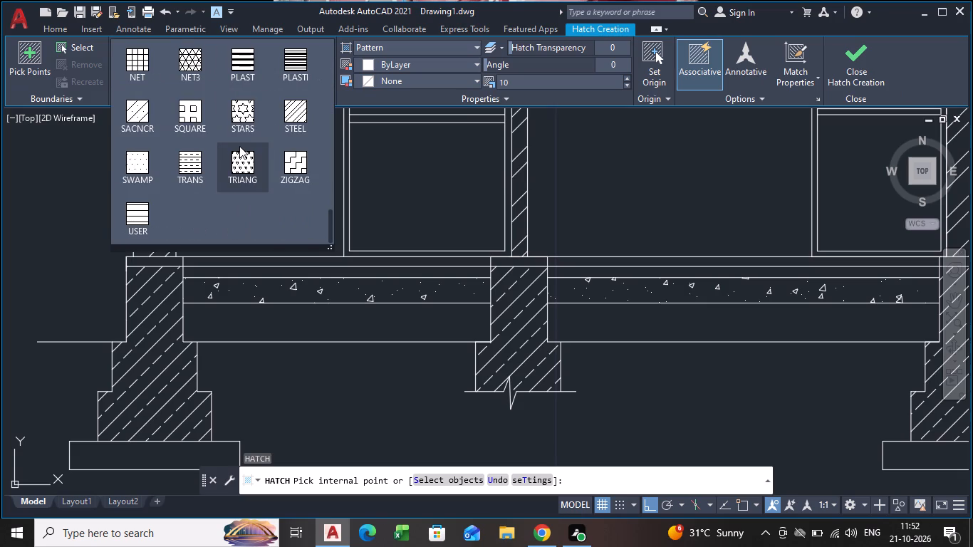
{"action": "scroll", "coordinate": [208, 150], "scroll_direction": "down", "scroll_amount": 4}
{"action": "scroll", "coordinate": [208, 150], "scroll_direction": "up", "scroll_amount": 1}
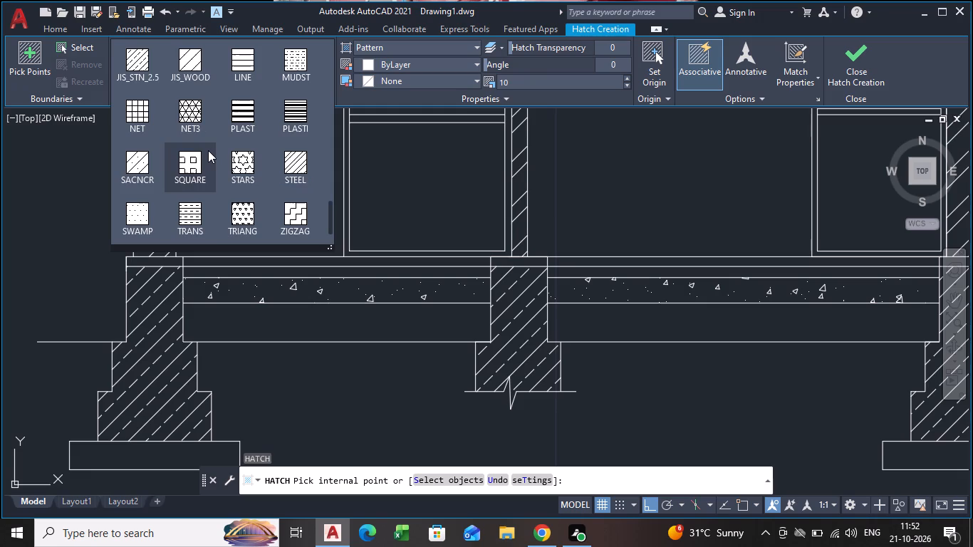
{"action": "scroll", "coordinate": [208, 150], "scroll_direction": "up", "scroll_amount": 4}
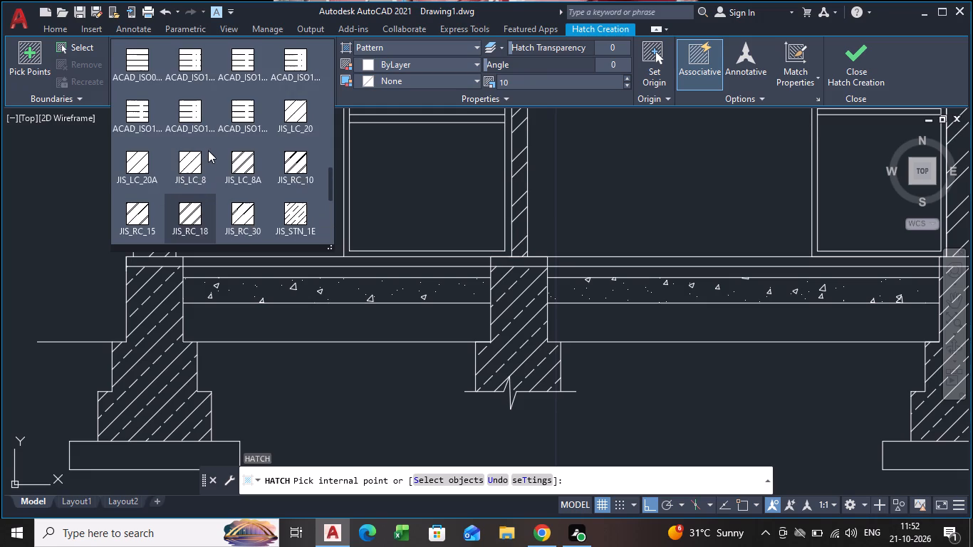
{"action": "scroll", "coordinate": [208, 150], "scroll_direction": "up", "scroll_amount": 4}
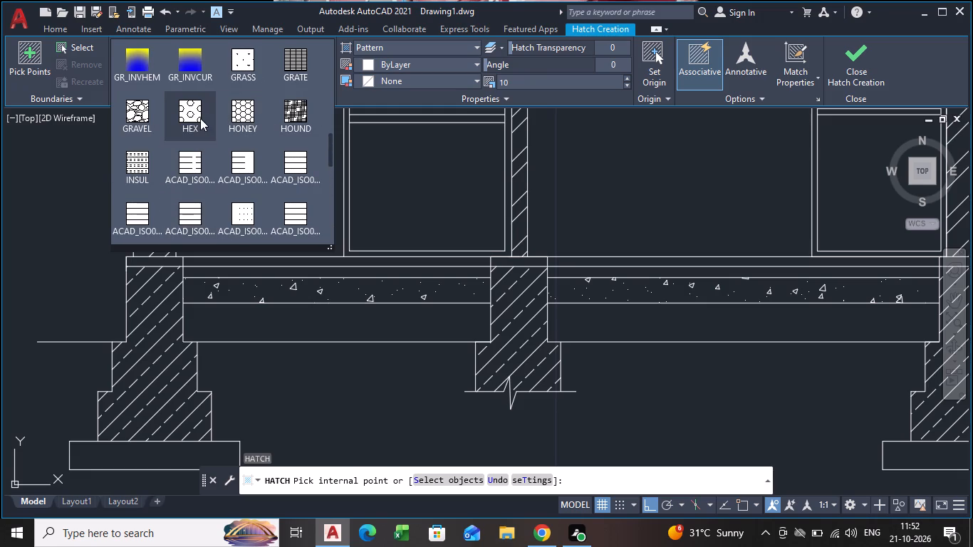
{"action": "left_click", "coordinate": [134, 119]}
{"action": "left_click", "coordinate": [218, 310]}
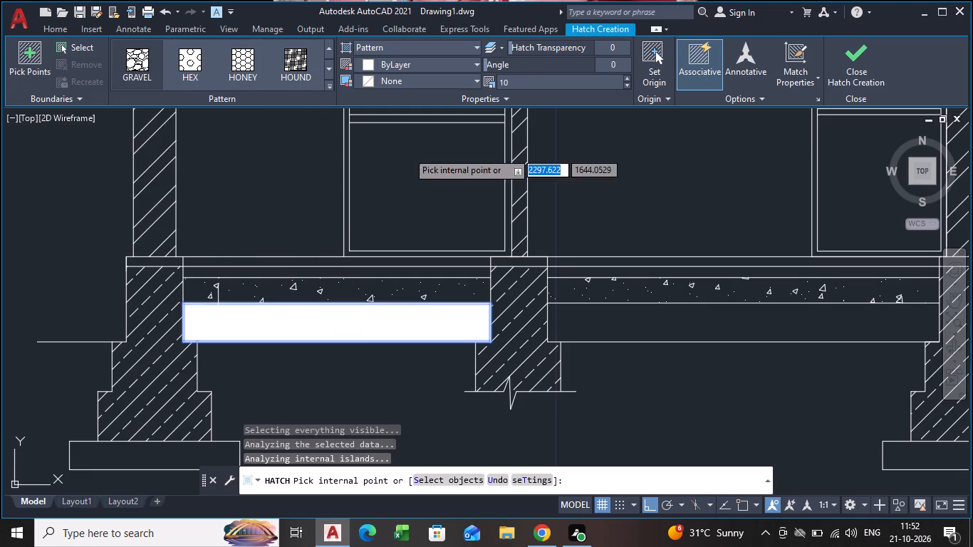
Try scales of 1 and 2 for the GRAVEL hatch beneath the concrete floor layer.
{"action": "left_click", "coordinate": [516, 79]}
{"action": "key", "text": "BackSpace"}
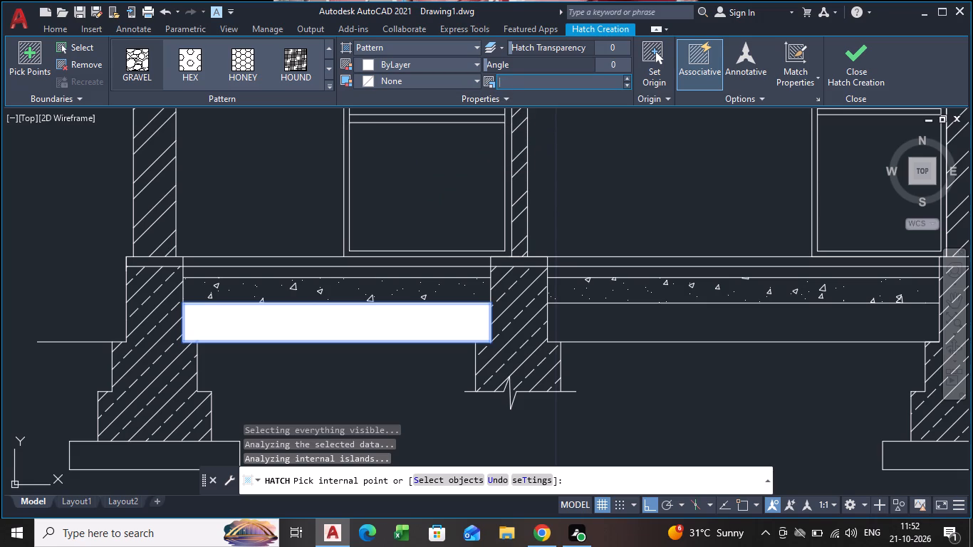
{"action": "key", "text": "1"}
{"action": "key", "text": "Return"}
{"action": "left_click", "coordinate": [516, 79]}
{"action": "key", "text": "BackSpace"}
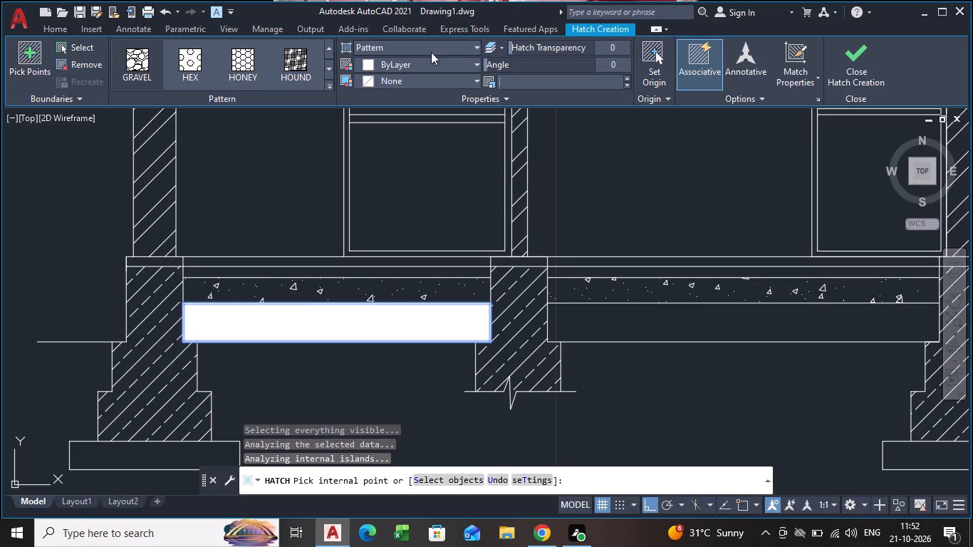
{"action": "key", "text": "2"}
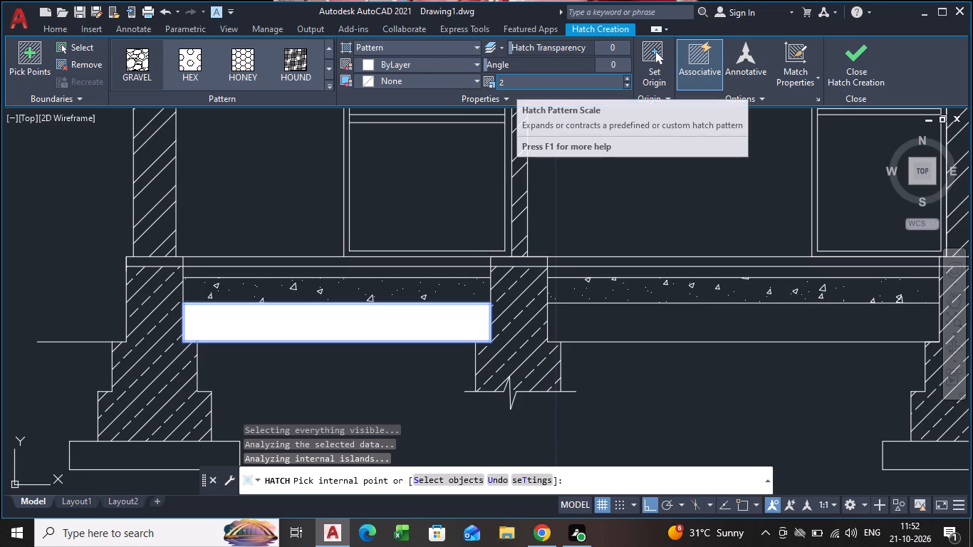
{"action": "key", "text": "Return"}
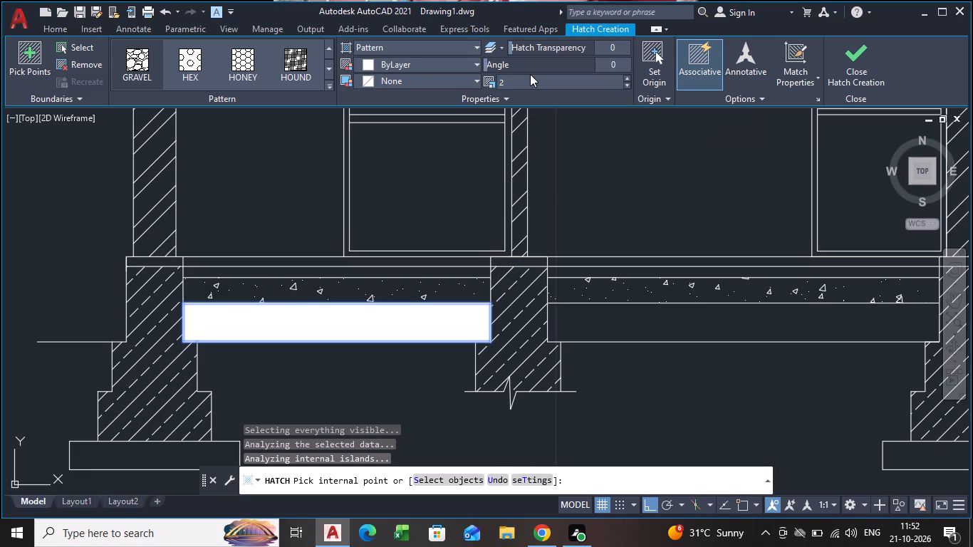
Add the leftmost door's lower panel and the room area beside it to the GRAVEL hatch, reapplying the GRAVEL pattern.
{"action": "left_click", "coordinate": [367, 180]}
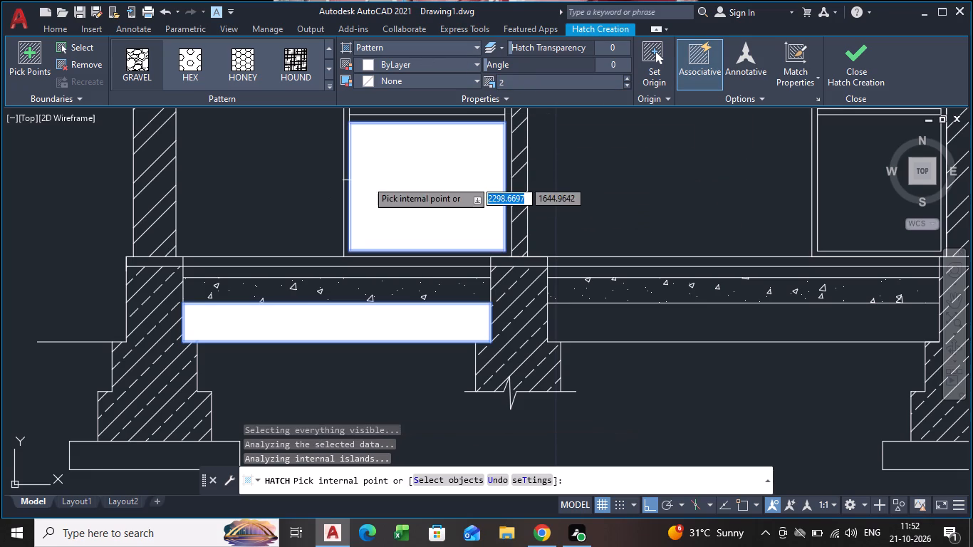
{"action": "left_click", "coordinate": [540, 85]}
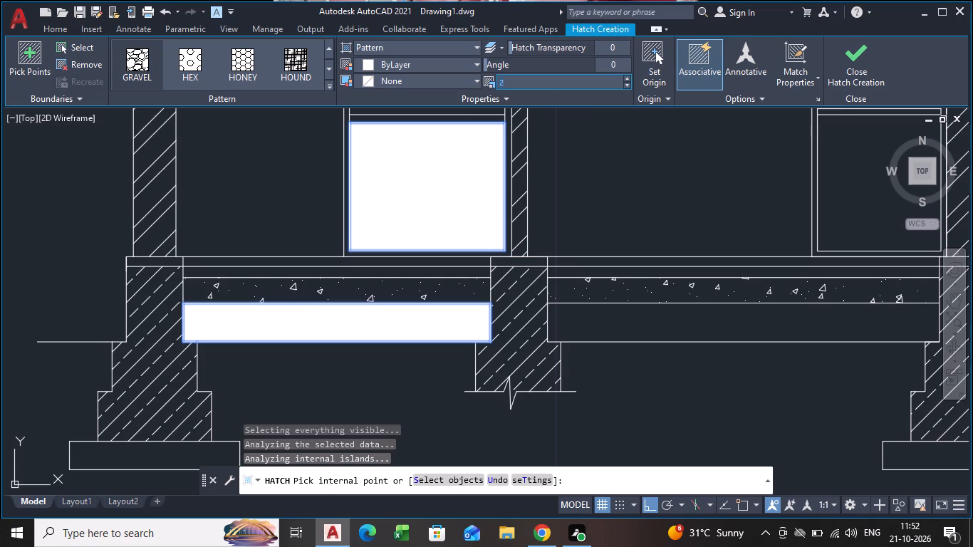
{"action": "key", "text": "BackSpace"}
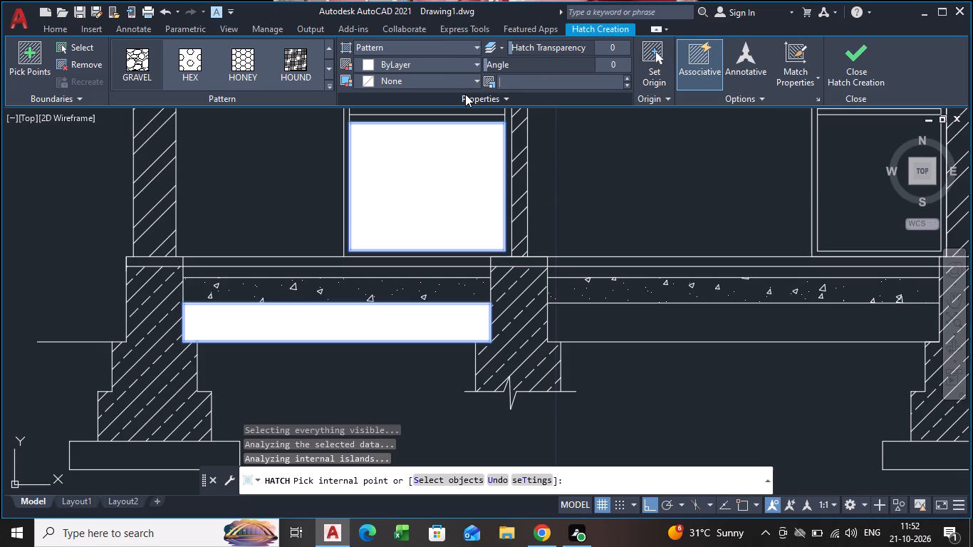
{"action": "left_click", "coordinate": [129, 55]}
{"action": "left_click", "coordinate": [283, 202]}
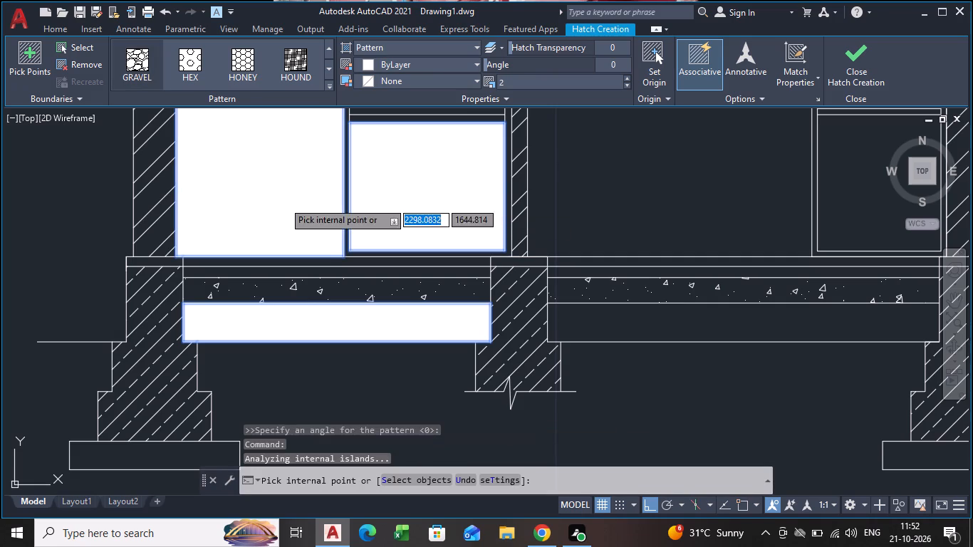
Set the GRAVEL hatch scale to 0.01.
{"action": "left_click", "coordinate": [538, 83]}
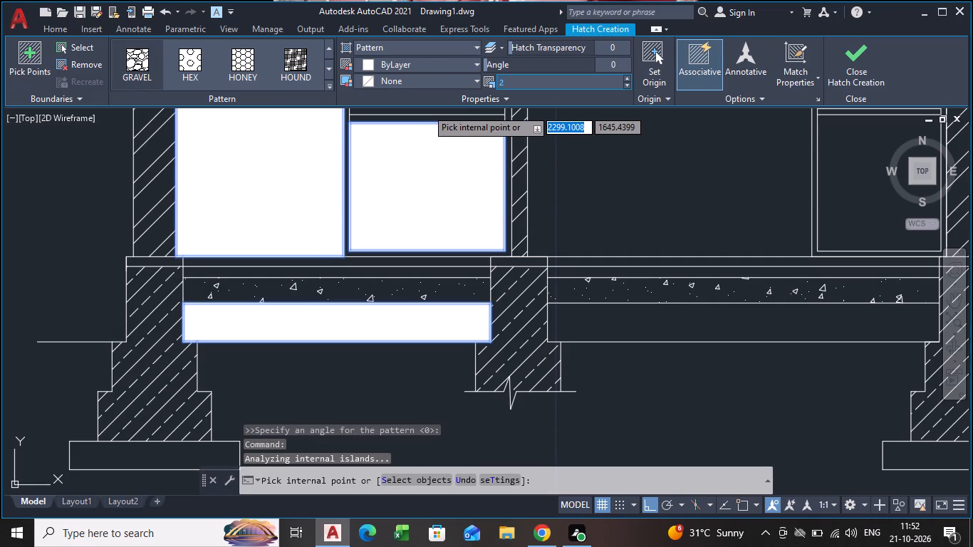
{"action": "key", "text": "BackSpace"}
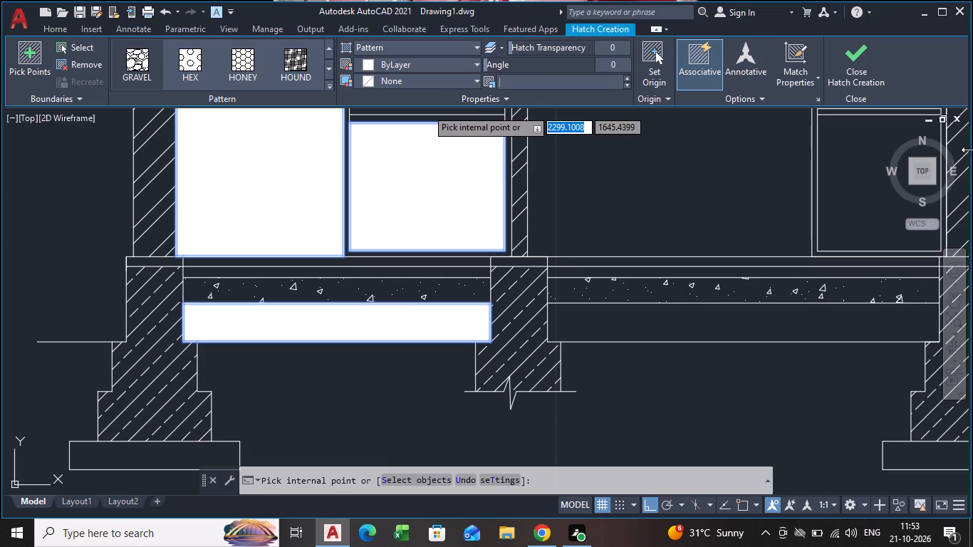
{"action": "key", "text": "0"}
{"action": "type", "text": ".01"}
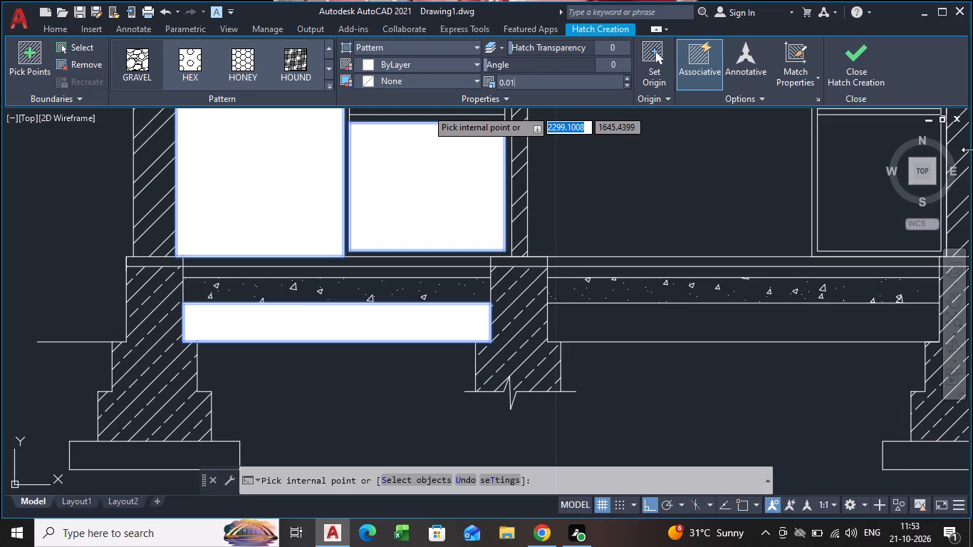
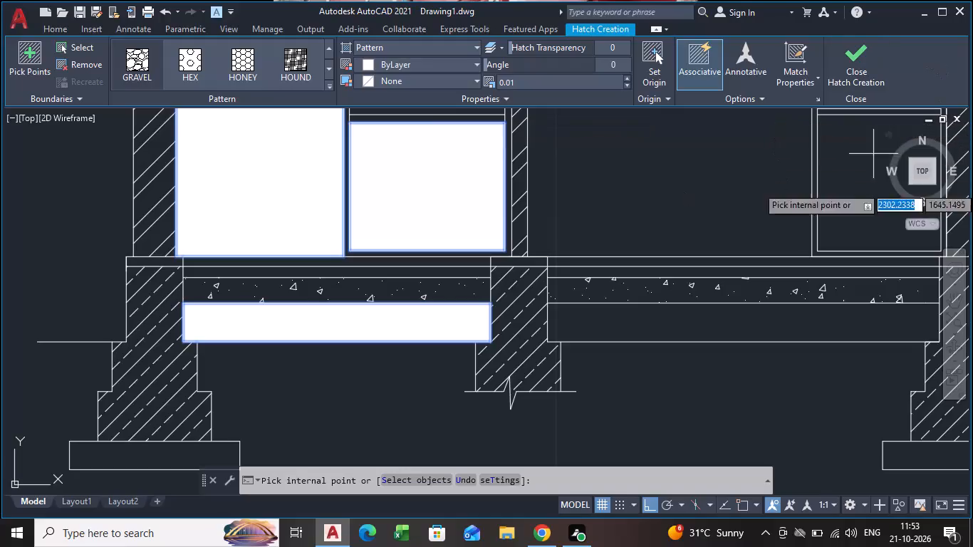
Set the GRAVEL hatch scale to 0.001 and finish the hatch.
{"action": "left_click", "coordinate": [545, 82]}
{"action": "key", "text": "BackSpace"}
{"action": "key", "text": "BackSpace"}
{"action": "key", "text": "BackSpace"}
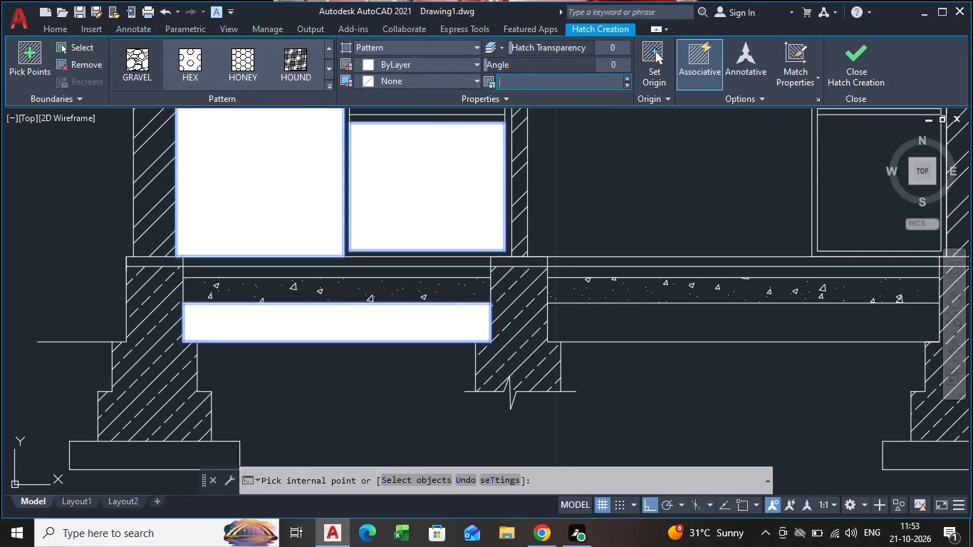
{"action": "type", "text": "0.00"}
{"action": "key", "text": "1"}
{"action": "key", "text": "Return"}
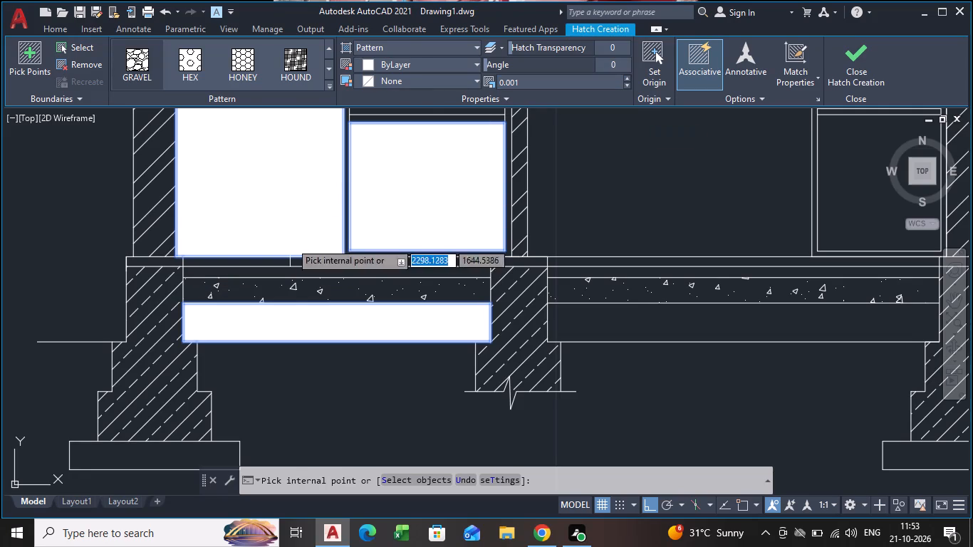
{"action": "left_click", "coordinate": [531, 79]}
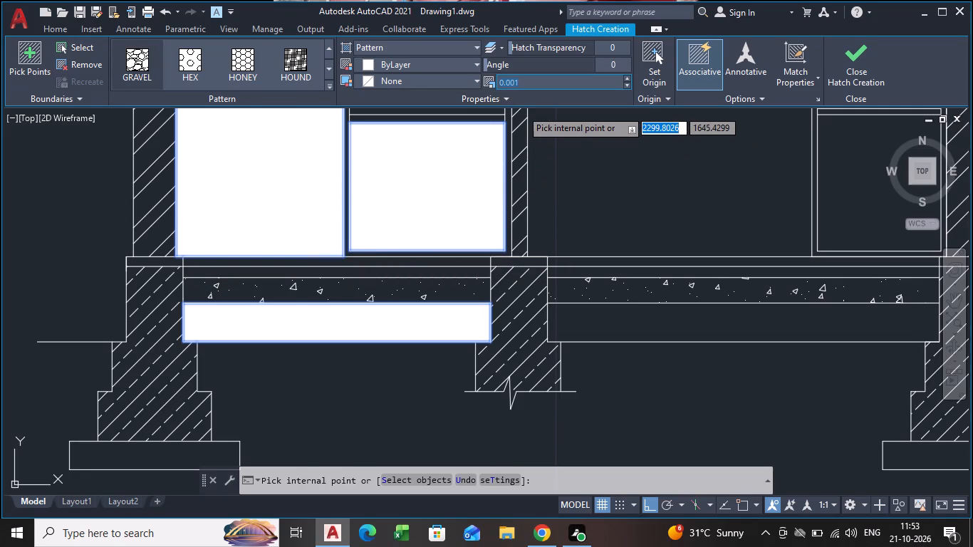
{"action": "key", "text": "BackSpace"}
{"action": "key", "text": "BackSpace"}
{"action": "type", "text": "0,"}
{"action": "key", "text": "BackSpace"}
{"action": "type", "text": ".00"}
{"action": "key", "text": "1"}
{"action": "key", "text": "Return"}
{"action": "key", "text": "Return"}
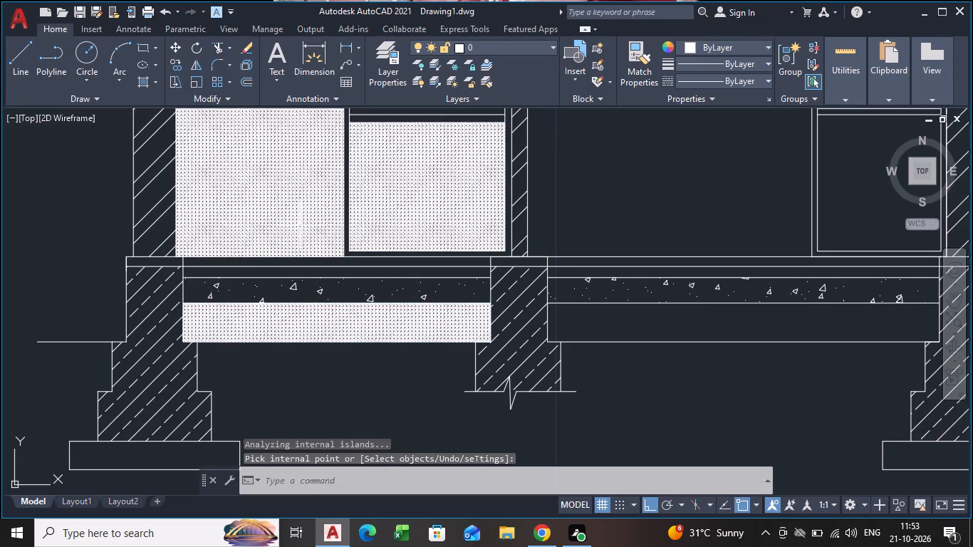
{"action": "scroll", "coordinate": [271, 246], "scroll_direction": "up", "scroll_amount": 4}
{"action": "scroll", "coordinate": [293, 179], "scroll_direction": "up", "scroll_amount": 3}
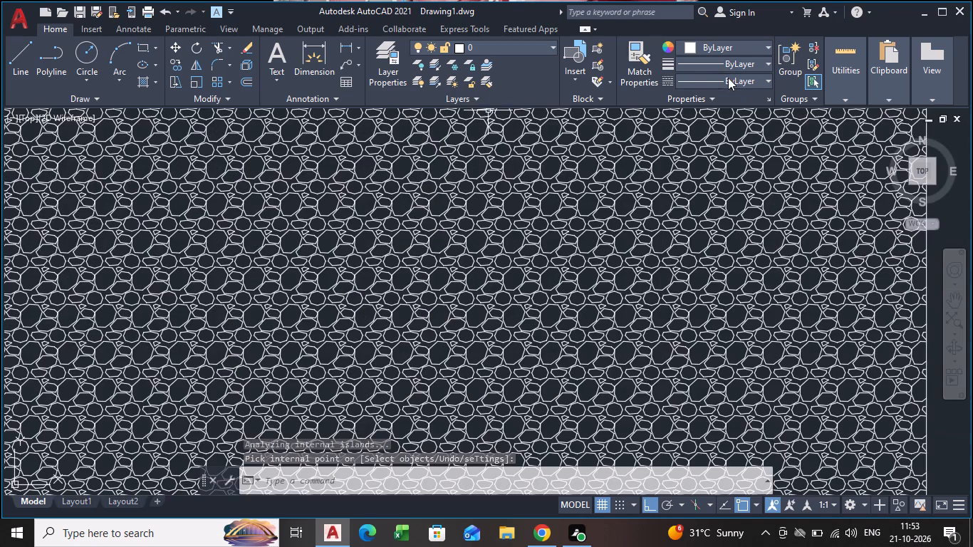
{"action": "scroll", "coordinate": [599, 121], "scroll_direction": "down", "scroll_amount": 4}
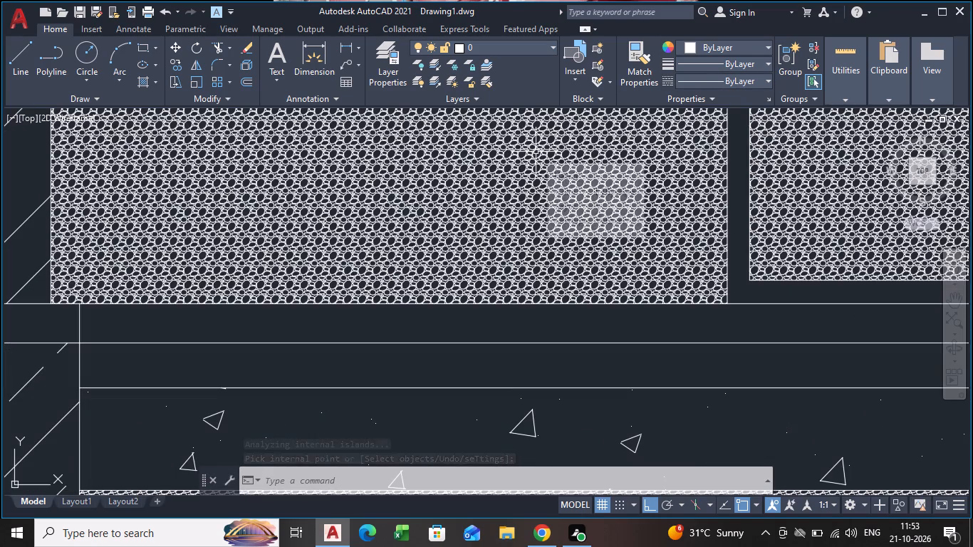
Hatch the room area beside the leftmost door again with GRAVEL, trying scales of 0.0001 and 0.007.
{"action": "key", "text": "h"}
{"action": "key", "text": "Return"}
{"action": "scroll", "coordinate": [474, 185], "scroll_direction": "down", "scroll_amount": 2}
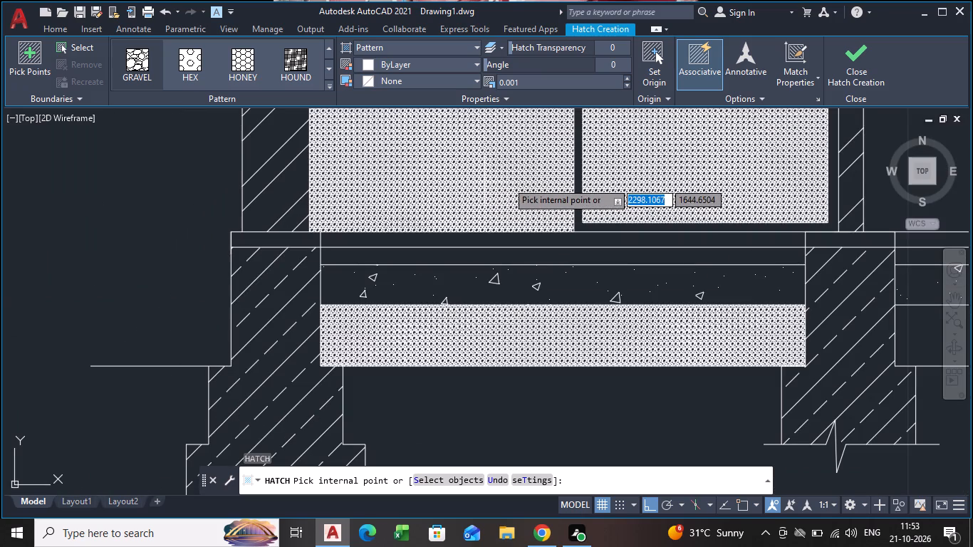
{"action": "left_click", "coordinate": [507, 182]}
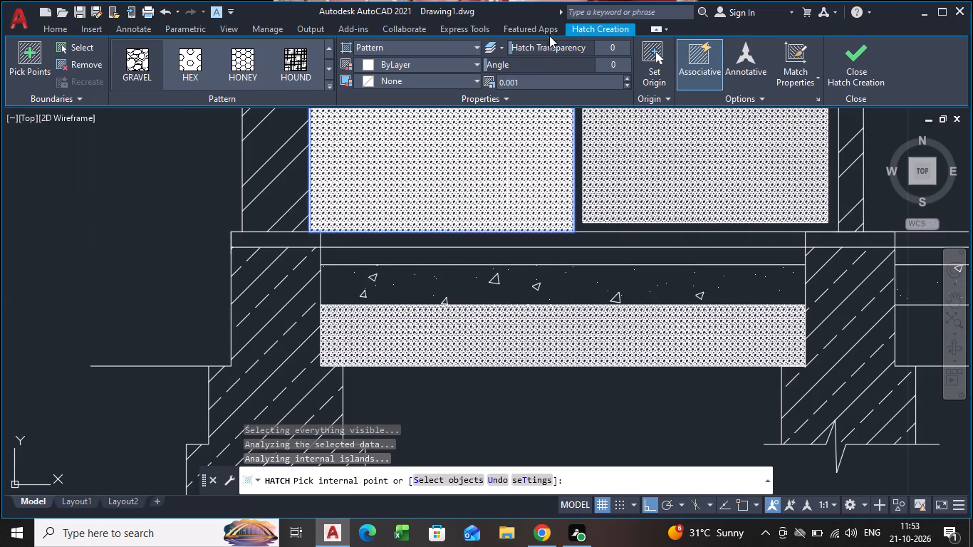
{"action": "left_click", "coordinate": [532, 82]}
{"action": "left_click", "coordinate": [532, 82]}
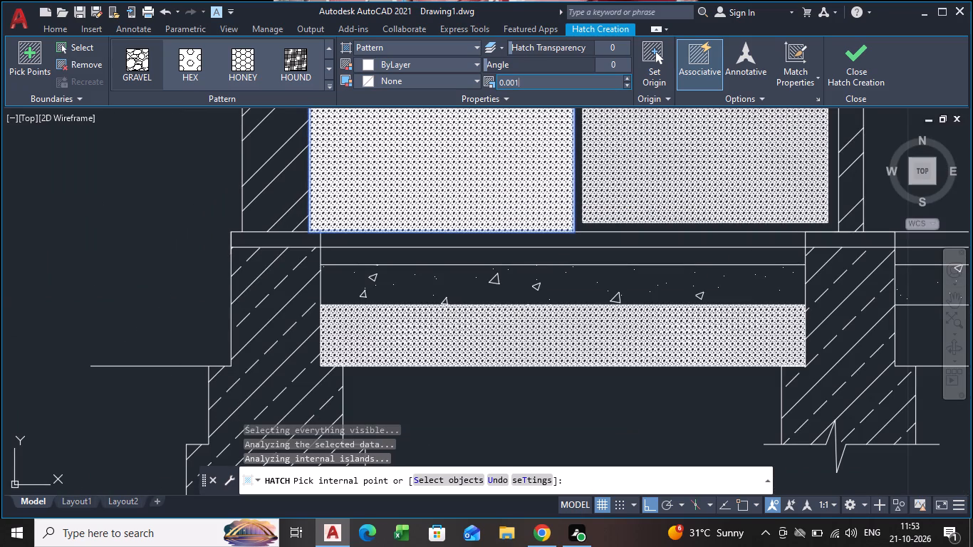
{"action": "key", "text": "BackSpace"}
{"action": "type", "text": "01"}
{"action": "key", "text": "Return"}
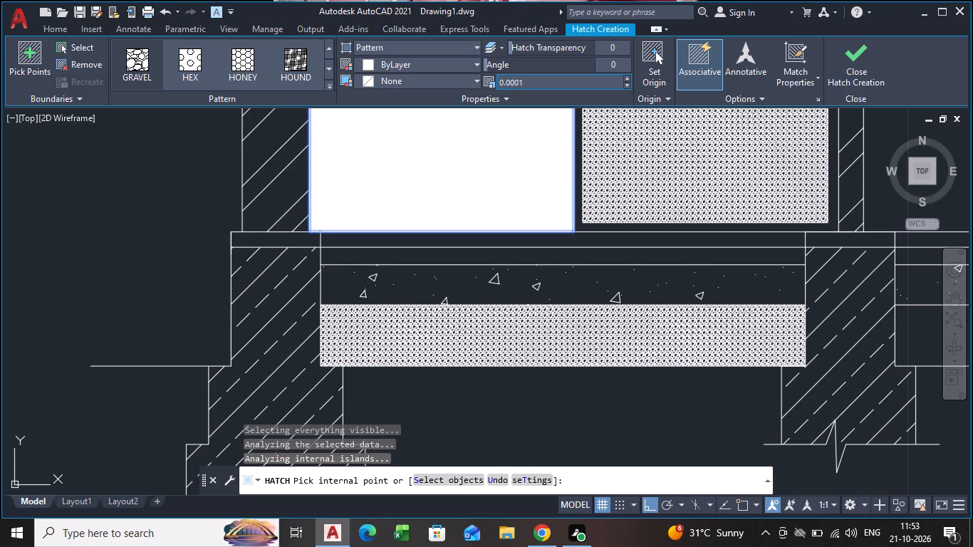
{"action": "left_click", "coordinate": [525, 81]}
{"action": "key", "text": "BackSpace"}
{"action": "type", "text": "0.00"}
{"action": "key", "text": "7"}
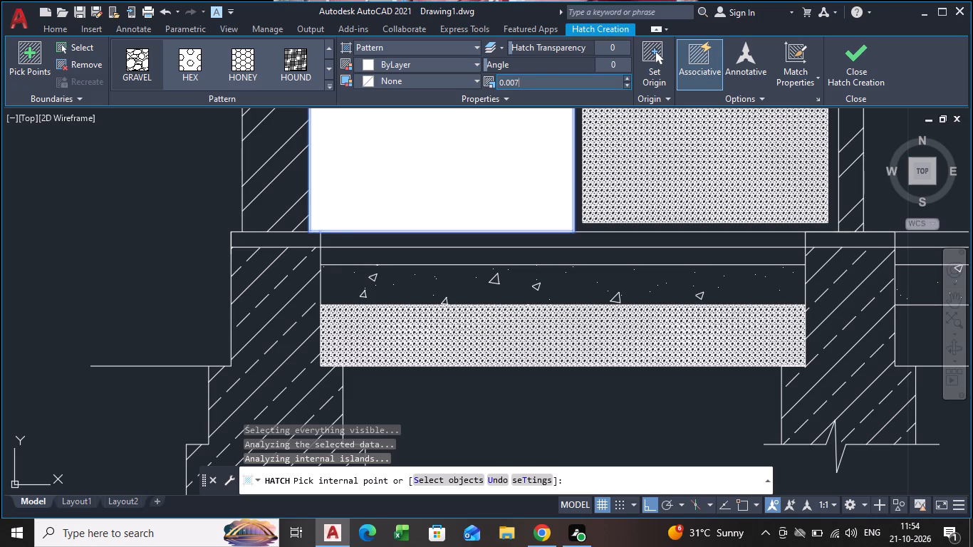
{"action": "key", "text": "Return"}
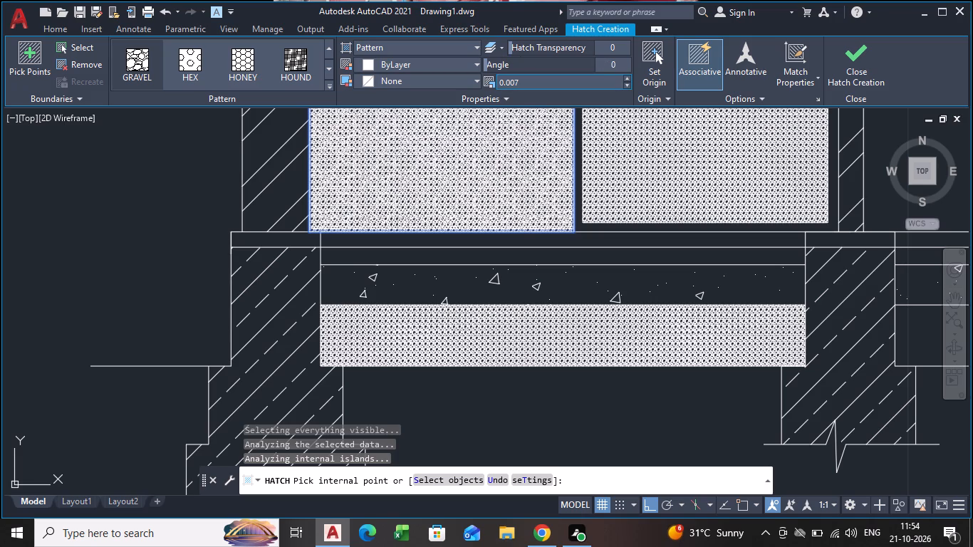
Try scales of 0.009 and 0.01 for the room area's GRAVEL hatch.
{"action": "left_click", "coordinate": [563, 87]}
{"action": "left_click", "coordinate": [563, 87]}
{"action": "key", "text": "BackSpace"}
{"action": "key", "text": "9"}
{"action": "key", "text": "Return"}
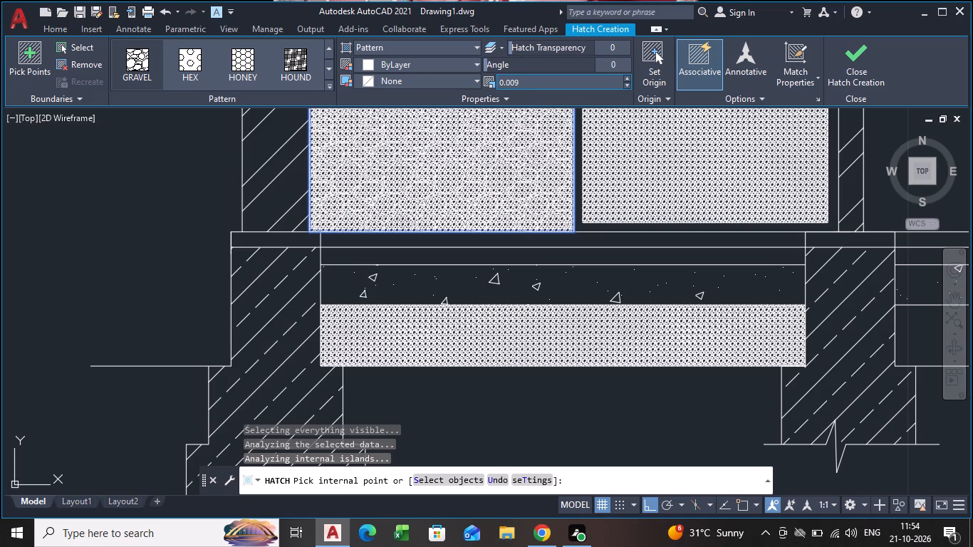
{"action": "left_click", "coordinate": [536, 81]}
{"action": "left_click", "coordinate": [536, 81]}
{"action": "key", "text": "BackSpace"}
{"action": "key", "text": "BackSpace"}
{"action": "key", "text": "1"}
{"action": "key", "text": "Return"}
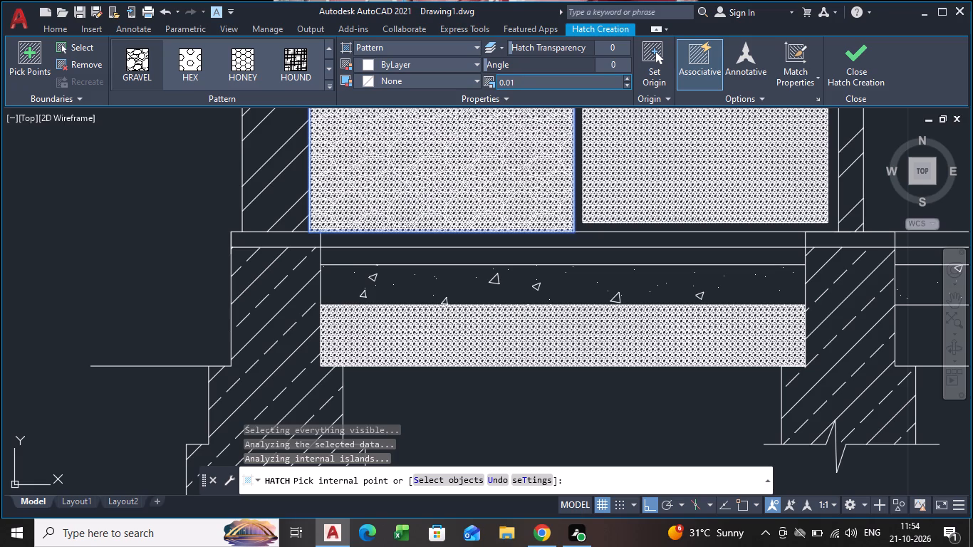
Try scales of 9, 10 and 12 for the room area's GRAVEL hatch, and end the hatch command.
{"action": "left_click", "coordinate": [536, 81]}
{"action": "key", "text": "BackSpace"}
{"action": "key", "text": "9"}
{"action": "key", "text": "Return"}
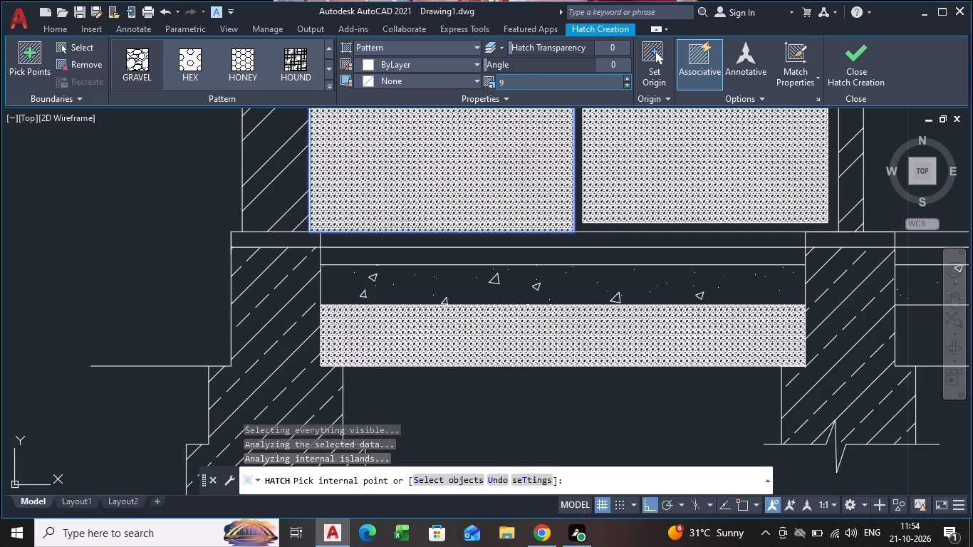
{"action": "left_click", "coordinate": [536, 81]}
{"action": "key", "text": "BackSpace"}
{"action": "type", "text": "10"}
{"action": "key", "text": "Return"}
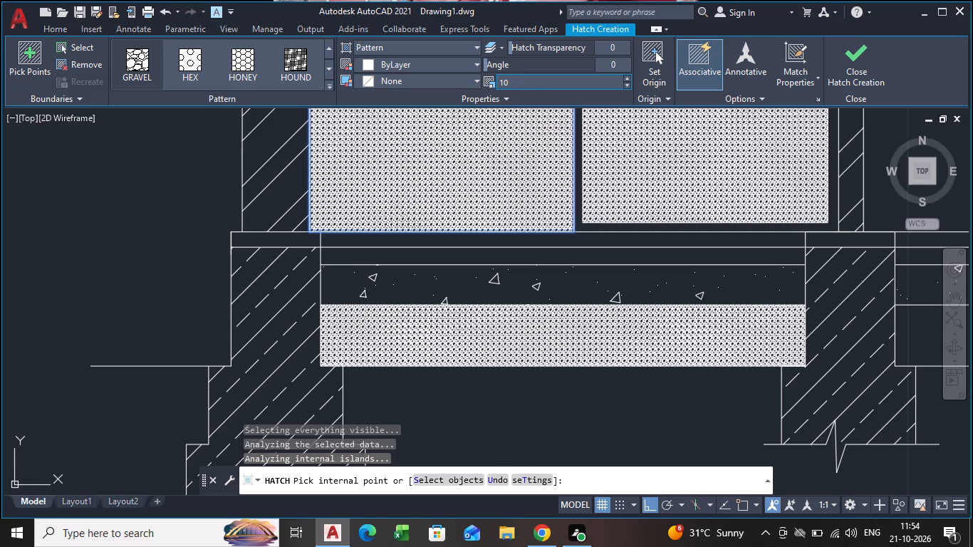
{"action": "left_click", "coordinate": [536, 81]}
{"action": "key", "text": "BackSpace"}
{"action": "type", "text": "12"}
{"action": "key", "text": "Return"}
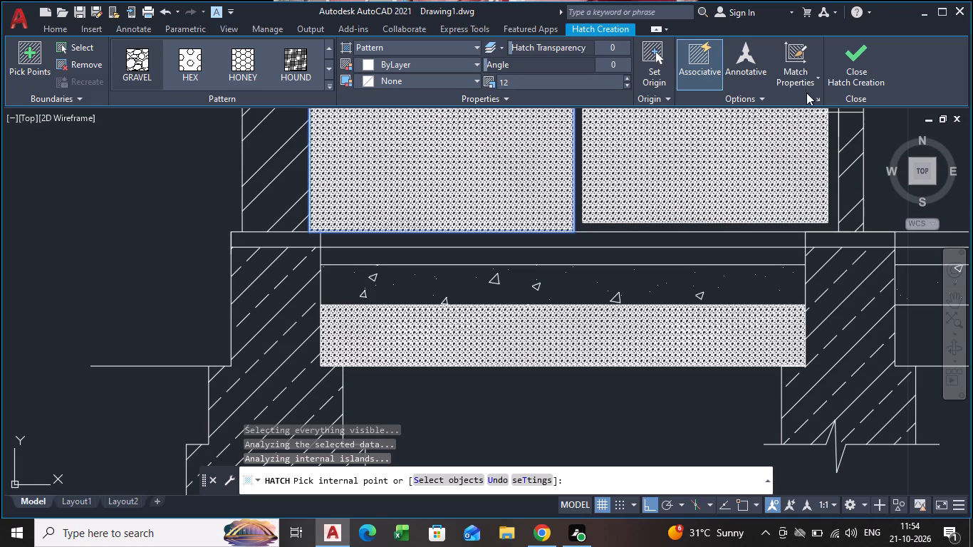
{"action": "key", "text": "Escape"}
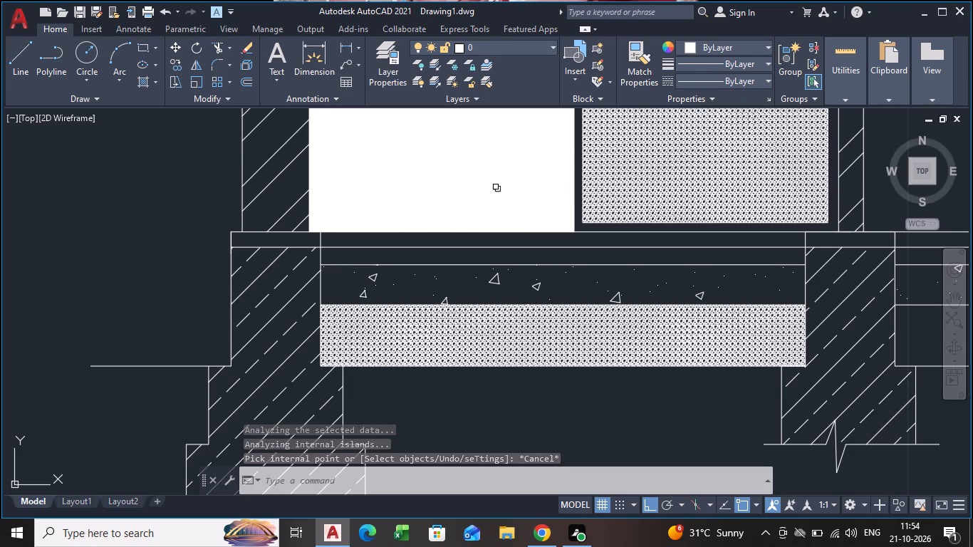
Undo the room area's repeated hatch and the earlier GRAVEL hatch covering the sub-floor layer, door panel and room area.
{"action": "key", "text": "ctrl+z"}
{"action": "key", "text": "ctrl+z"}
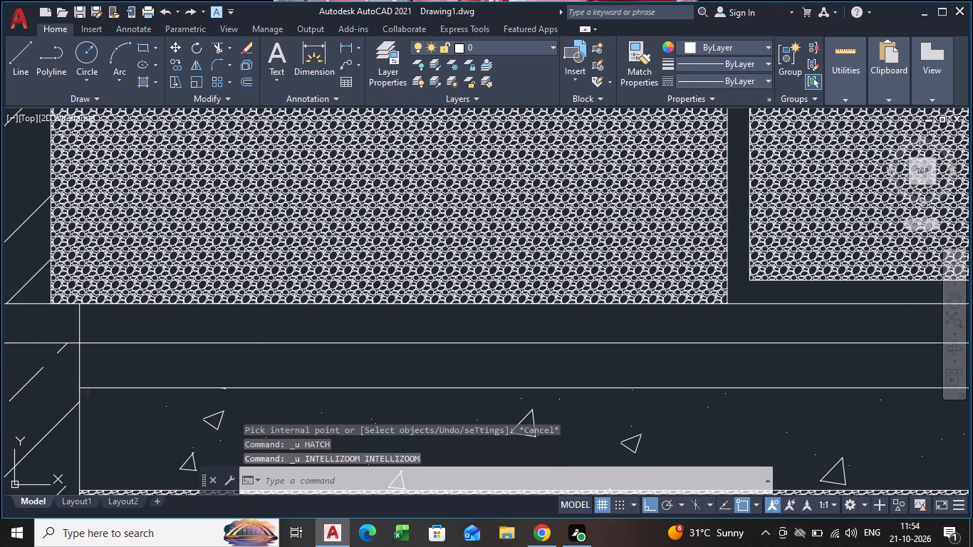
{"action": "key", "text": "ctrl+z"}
Hatch the layer beneath the first bay's concrete and the door panel above it with the GRAVEL pattern.
{"action": "key", "text": "h"}
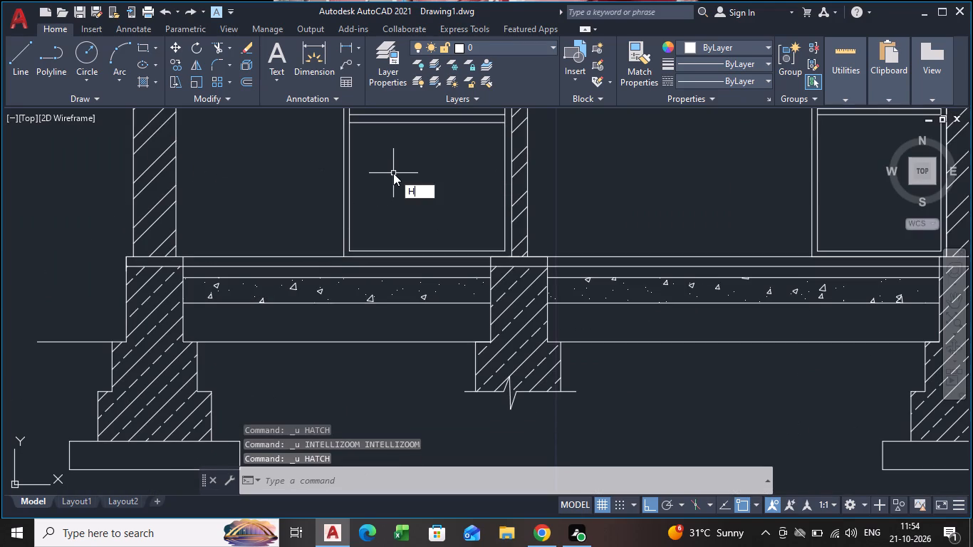
{"action": "key", "text": "Return"}
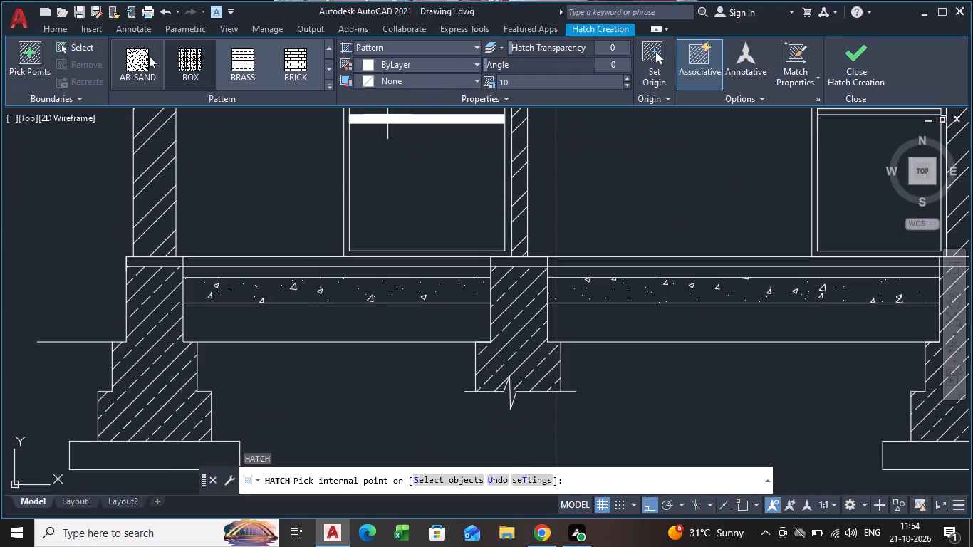
{"action": "left_click", "coordinate": [329, 85]}
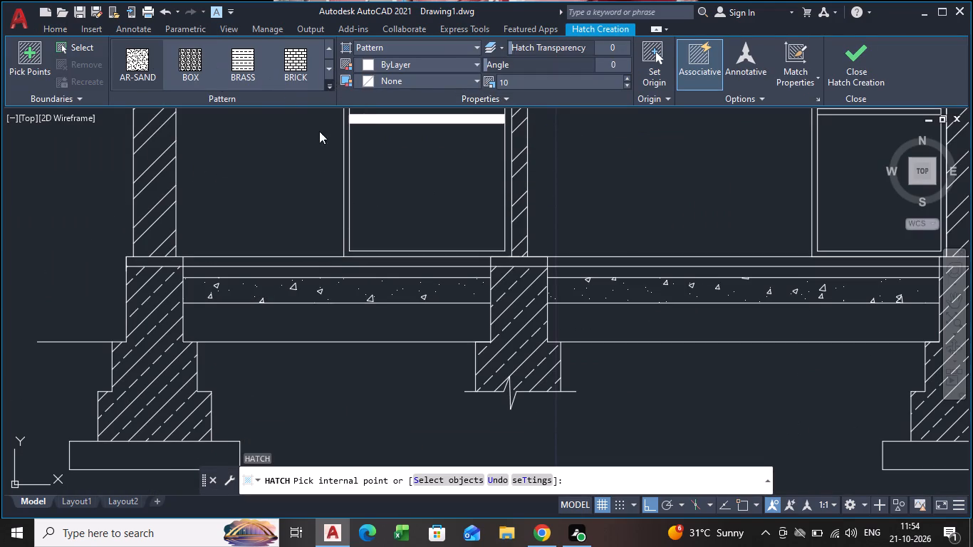
{"action": "scroll", "coordinate": [132, 197], "scroll_direction": "down", "scroll_amount": 8}
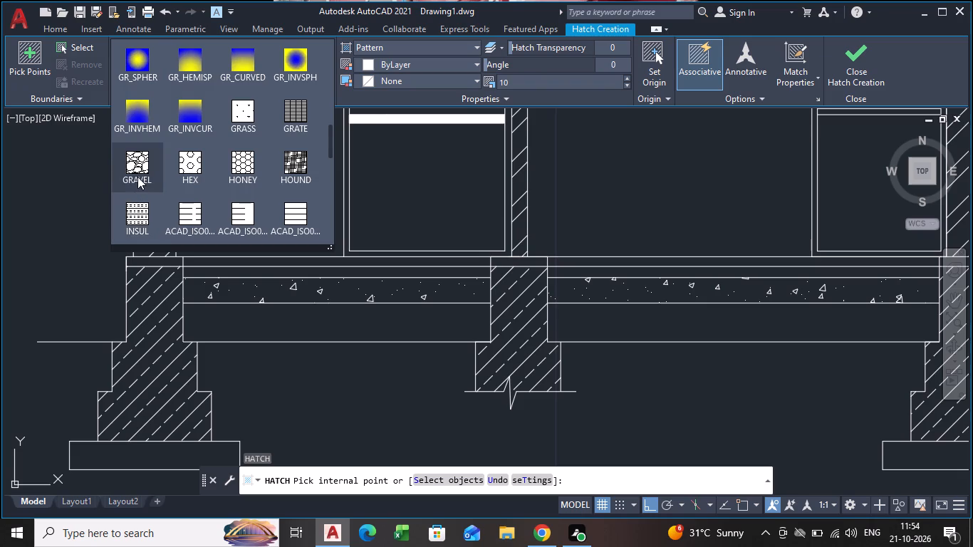
{"action": "left_click", "coordinate": [139, 176]}
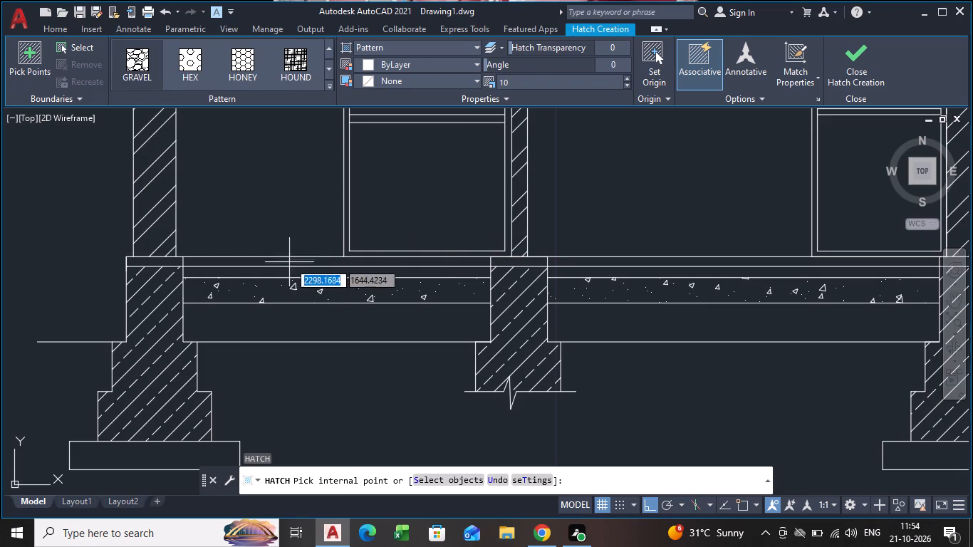
{"action": "scroll", "coordinate": [264, 269], "scroll_direction": "up", "scroll_amount": 2}
{"action": "left_click", "coordinate": [260, 394]}
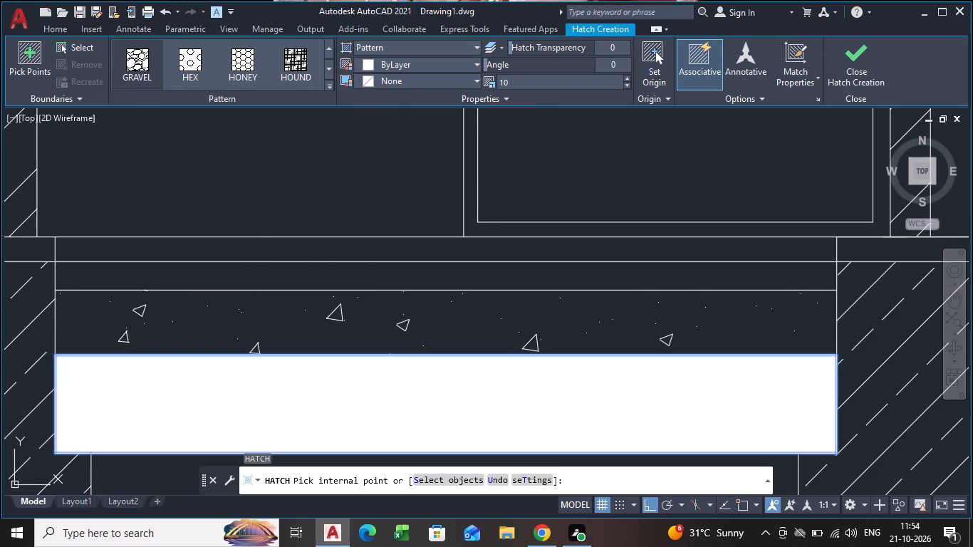
{"action": "left_click", "coordinate": [579, 179]}
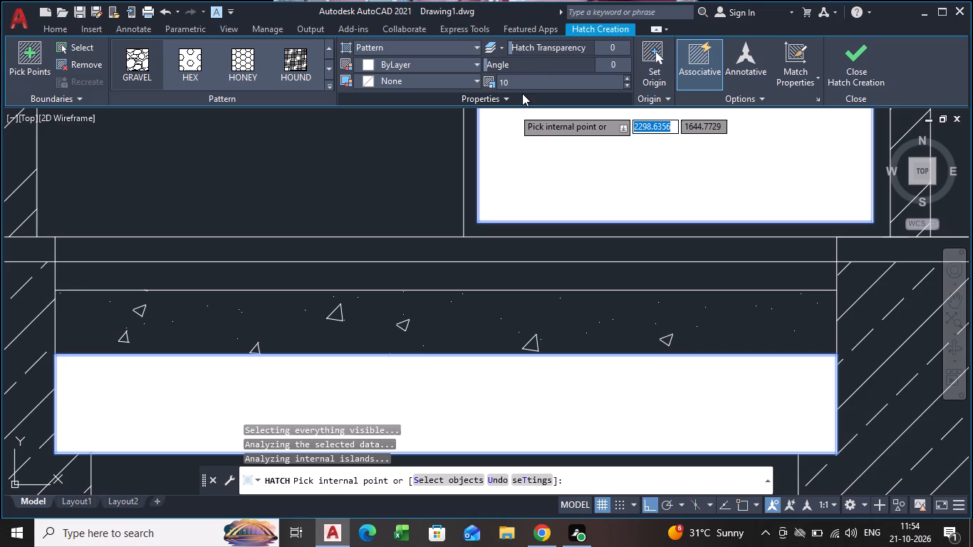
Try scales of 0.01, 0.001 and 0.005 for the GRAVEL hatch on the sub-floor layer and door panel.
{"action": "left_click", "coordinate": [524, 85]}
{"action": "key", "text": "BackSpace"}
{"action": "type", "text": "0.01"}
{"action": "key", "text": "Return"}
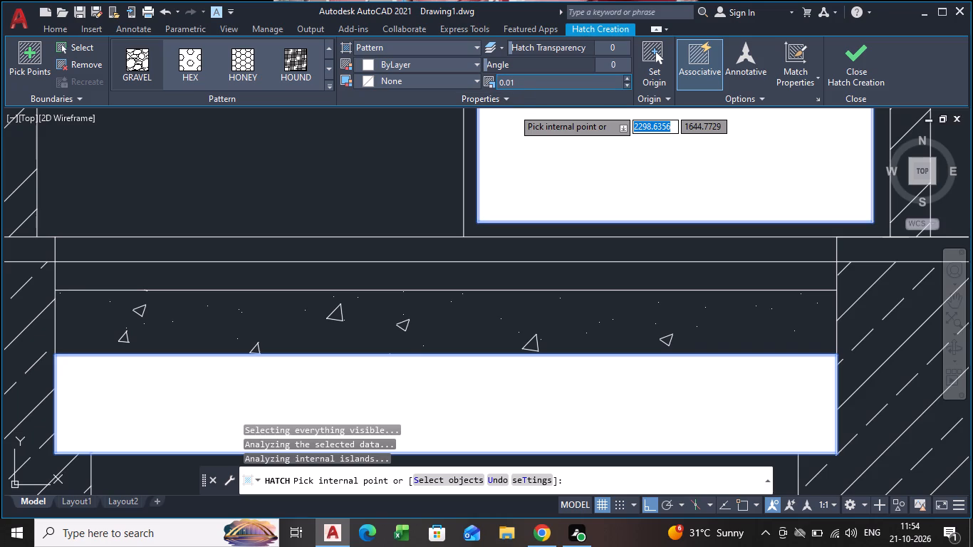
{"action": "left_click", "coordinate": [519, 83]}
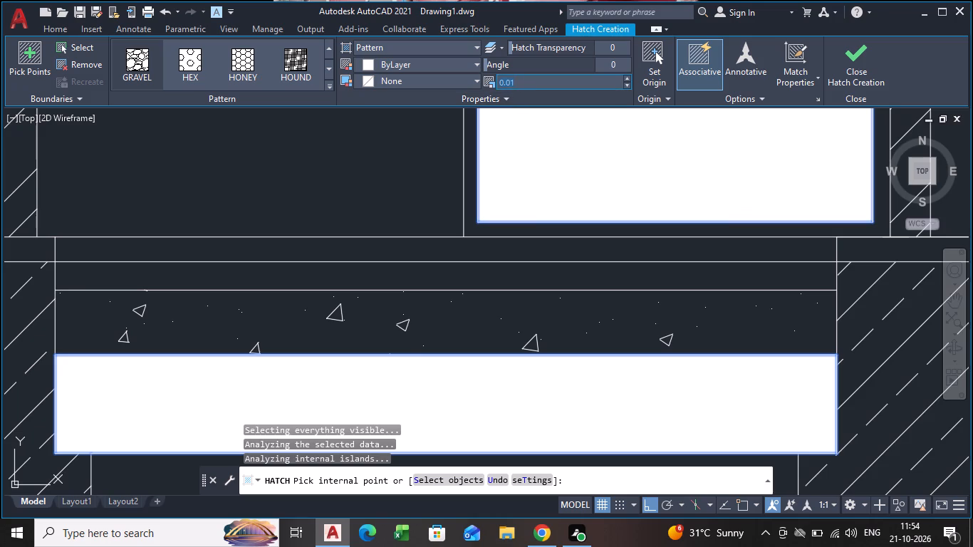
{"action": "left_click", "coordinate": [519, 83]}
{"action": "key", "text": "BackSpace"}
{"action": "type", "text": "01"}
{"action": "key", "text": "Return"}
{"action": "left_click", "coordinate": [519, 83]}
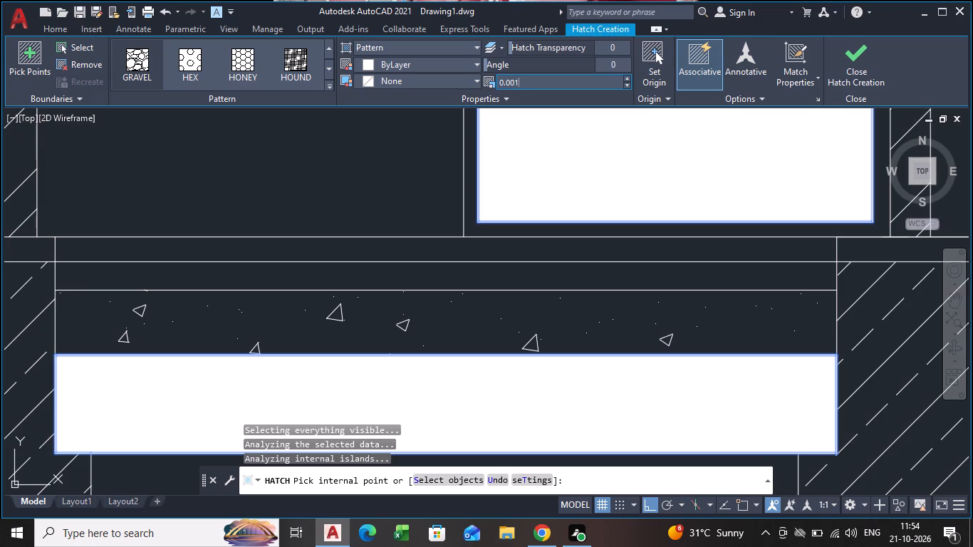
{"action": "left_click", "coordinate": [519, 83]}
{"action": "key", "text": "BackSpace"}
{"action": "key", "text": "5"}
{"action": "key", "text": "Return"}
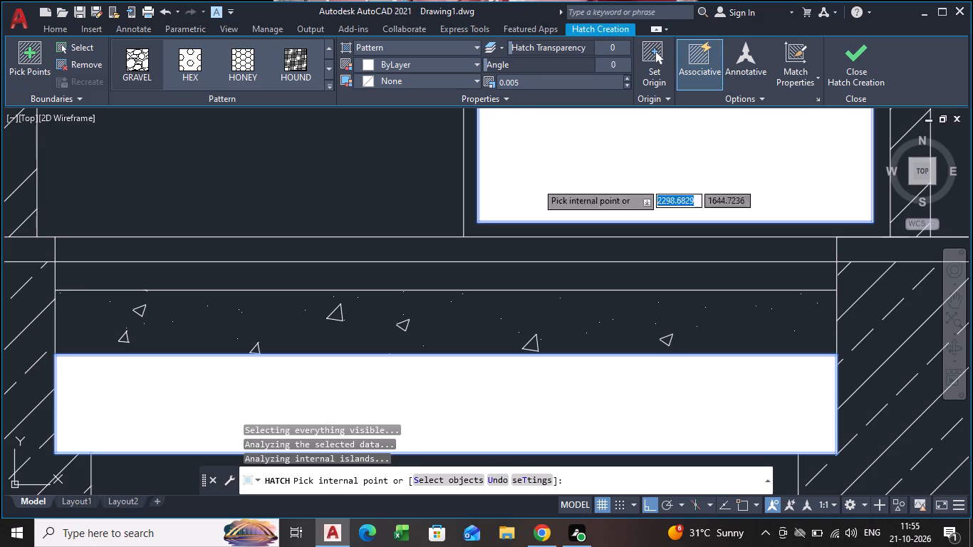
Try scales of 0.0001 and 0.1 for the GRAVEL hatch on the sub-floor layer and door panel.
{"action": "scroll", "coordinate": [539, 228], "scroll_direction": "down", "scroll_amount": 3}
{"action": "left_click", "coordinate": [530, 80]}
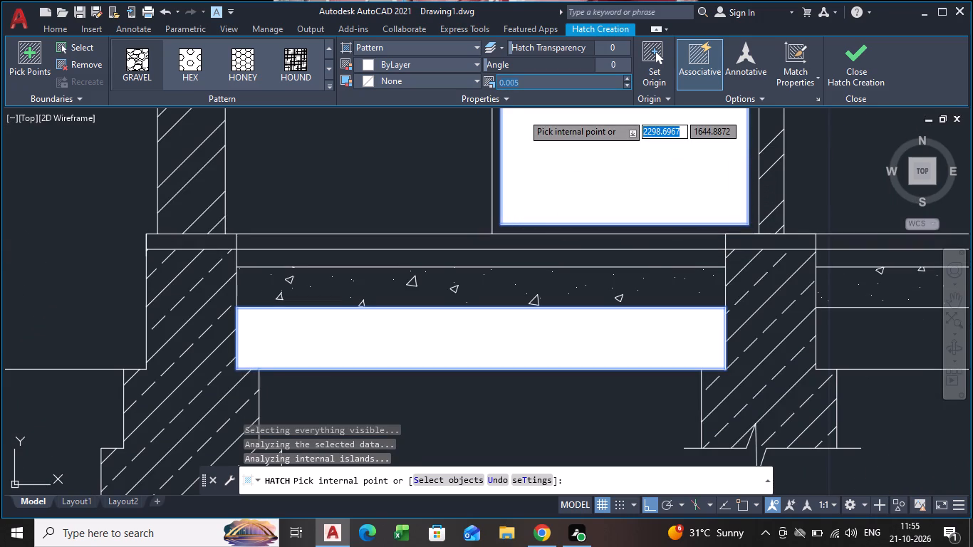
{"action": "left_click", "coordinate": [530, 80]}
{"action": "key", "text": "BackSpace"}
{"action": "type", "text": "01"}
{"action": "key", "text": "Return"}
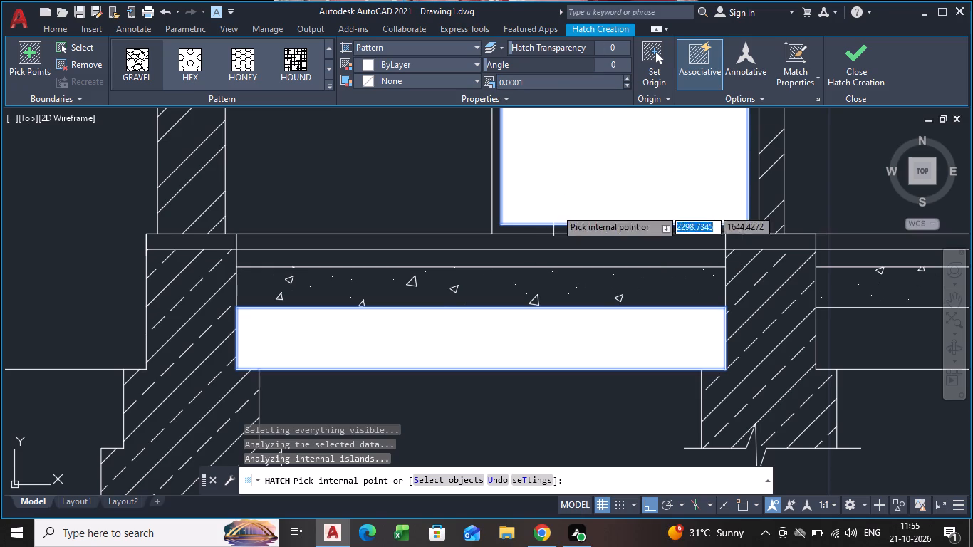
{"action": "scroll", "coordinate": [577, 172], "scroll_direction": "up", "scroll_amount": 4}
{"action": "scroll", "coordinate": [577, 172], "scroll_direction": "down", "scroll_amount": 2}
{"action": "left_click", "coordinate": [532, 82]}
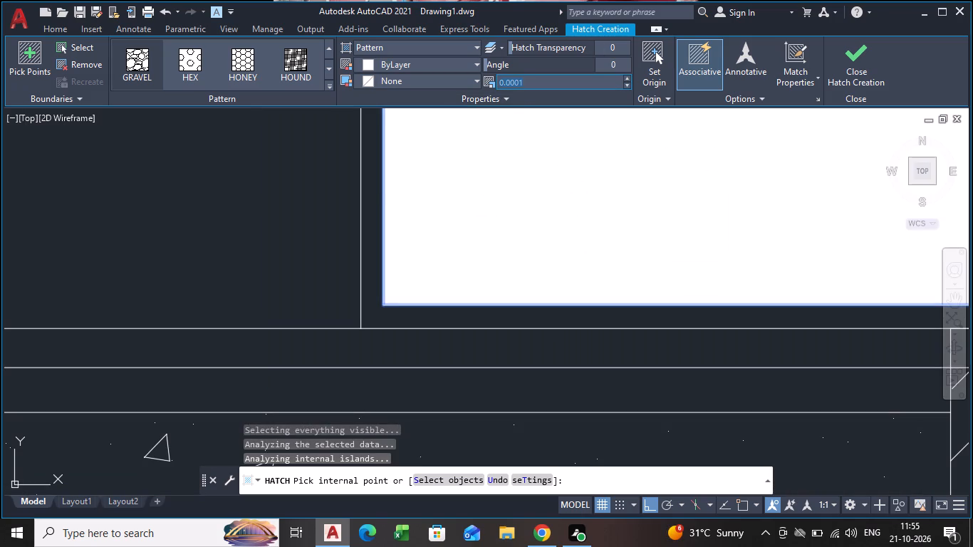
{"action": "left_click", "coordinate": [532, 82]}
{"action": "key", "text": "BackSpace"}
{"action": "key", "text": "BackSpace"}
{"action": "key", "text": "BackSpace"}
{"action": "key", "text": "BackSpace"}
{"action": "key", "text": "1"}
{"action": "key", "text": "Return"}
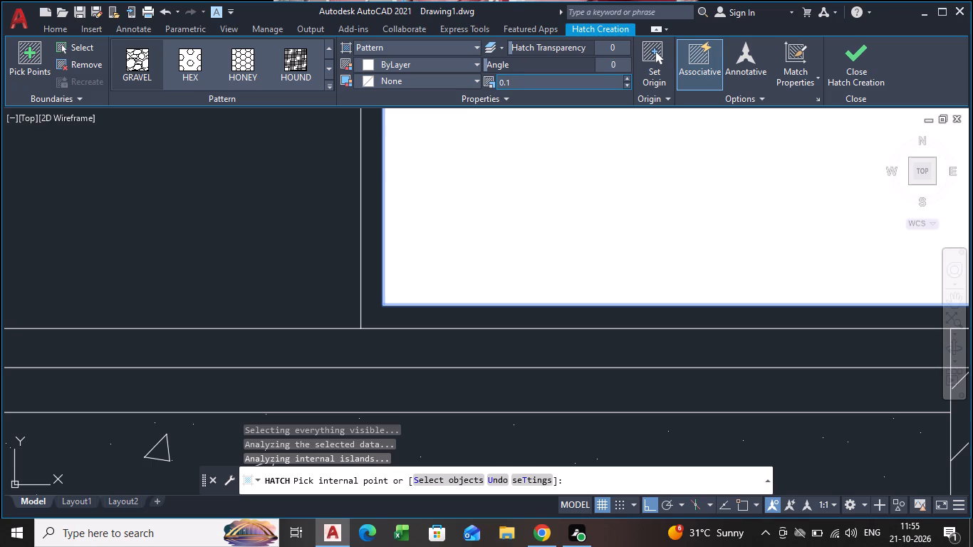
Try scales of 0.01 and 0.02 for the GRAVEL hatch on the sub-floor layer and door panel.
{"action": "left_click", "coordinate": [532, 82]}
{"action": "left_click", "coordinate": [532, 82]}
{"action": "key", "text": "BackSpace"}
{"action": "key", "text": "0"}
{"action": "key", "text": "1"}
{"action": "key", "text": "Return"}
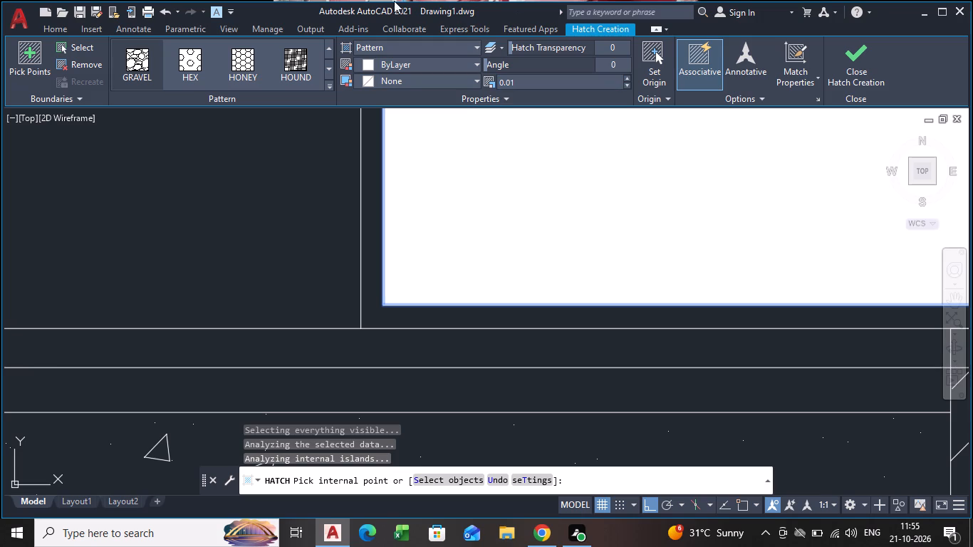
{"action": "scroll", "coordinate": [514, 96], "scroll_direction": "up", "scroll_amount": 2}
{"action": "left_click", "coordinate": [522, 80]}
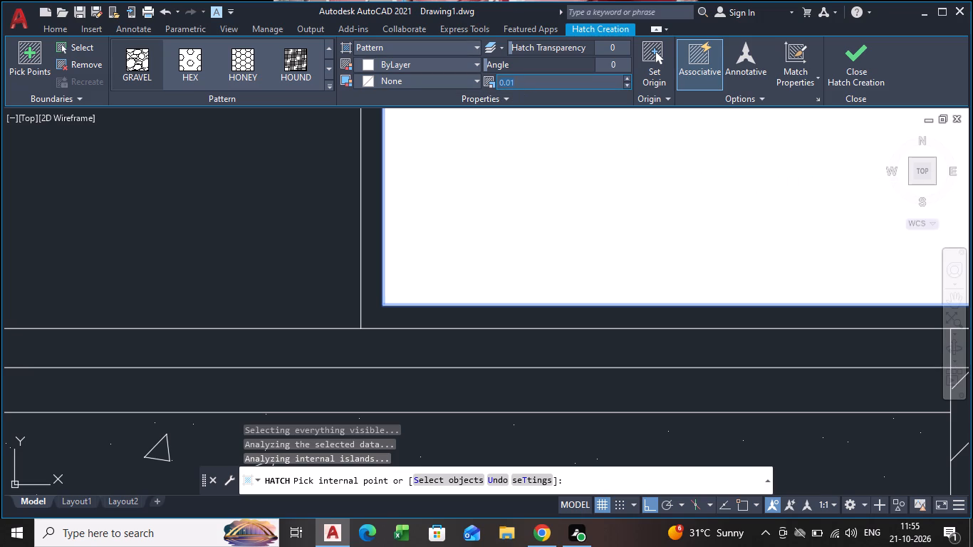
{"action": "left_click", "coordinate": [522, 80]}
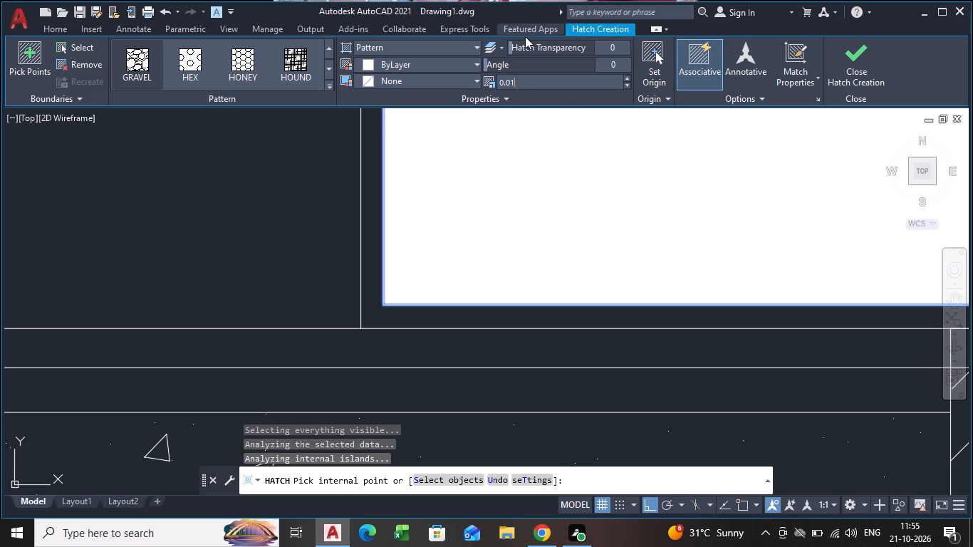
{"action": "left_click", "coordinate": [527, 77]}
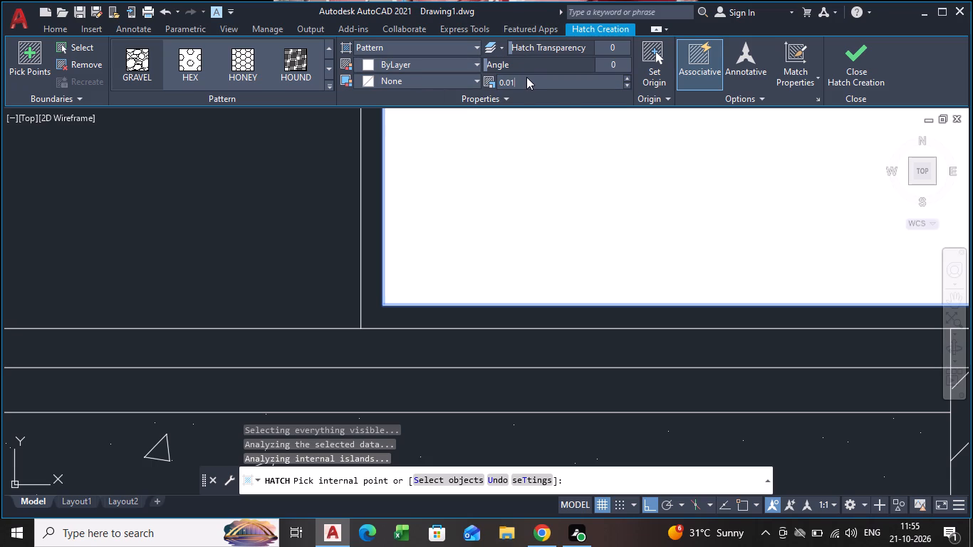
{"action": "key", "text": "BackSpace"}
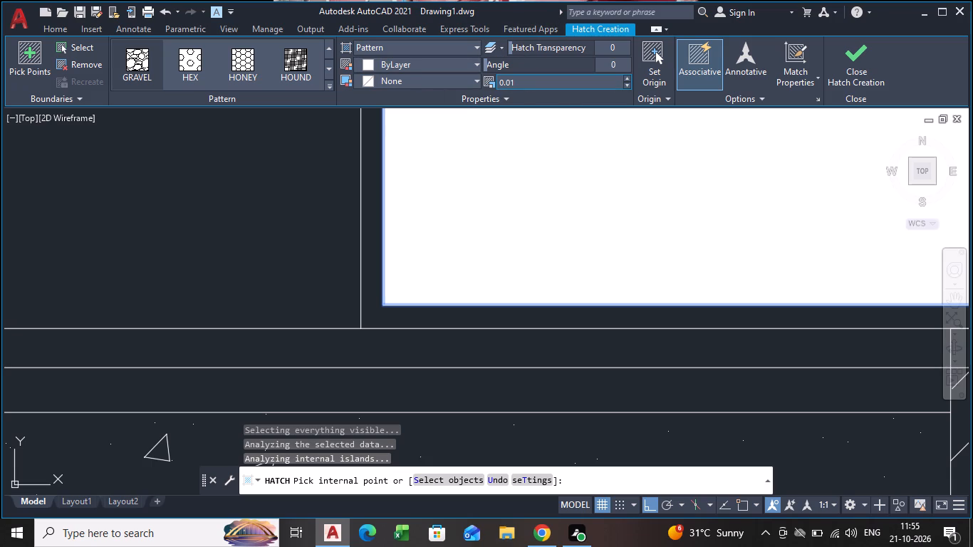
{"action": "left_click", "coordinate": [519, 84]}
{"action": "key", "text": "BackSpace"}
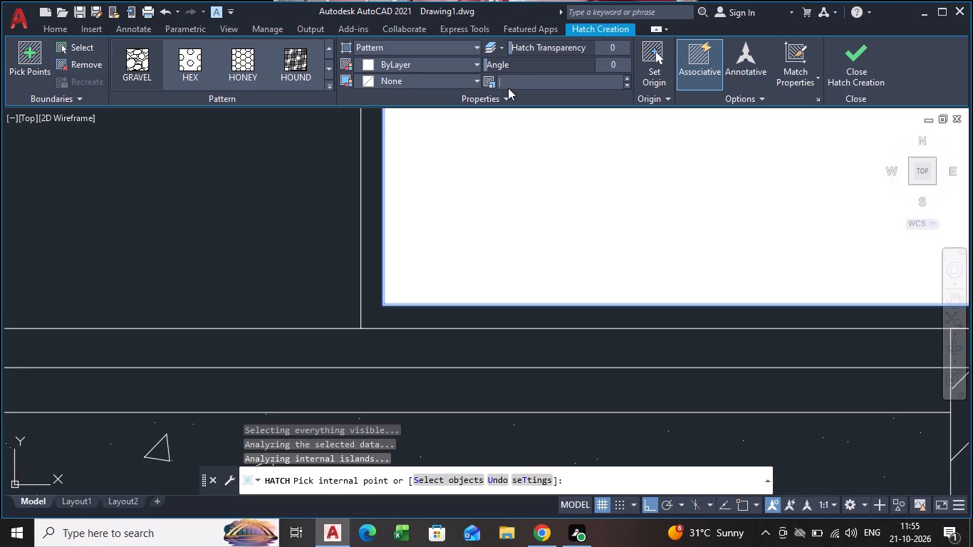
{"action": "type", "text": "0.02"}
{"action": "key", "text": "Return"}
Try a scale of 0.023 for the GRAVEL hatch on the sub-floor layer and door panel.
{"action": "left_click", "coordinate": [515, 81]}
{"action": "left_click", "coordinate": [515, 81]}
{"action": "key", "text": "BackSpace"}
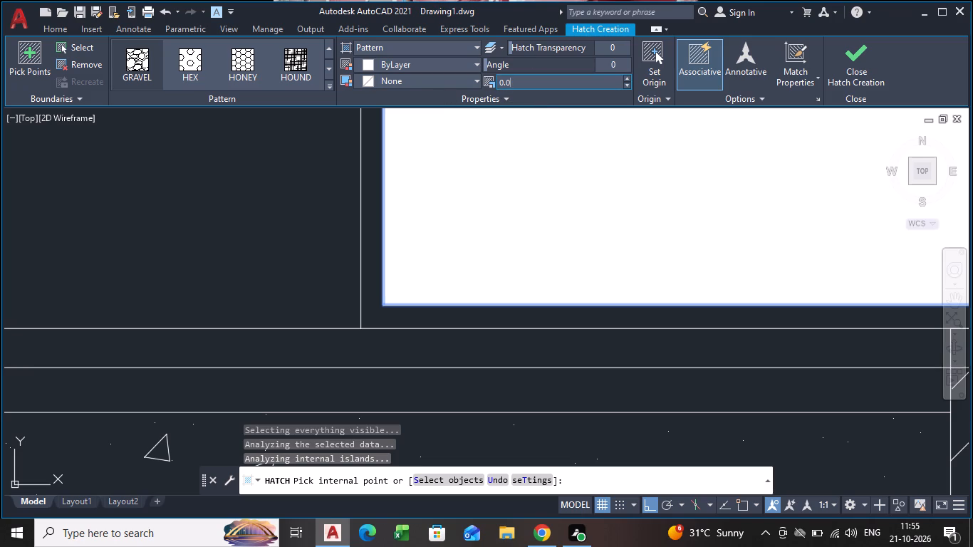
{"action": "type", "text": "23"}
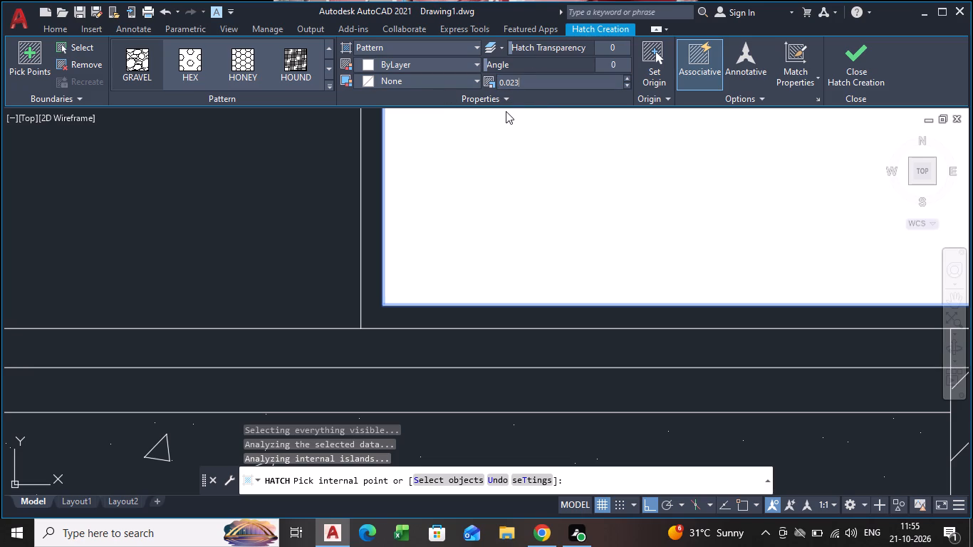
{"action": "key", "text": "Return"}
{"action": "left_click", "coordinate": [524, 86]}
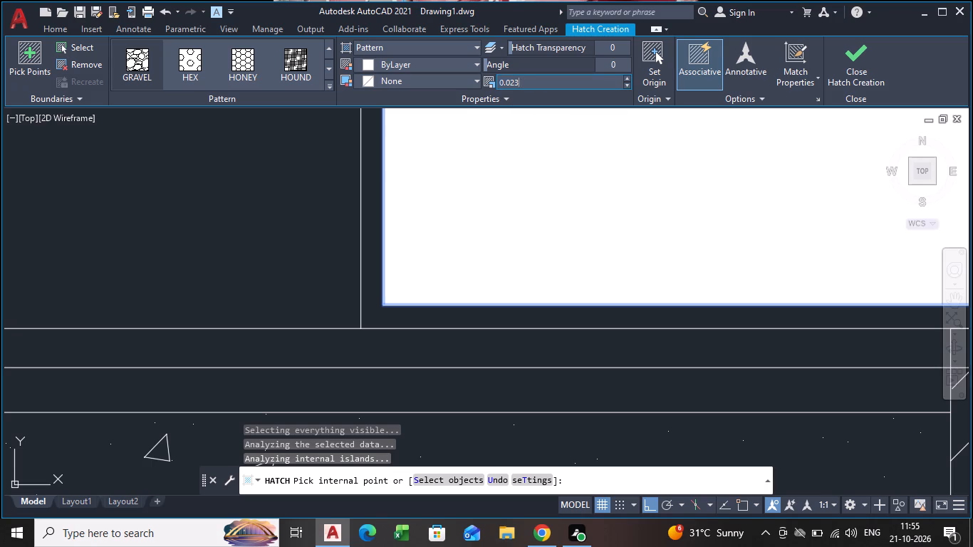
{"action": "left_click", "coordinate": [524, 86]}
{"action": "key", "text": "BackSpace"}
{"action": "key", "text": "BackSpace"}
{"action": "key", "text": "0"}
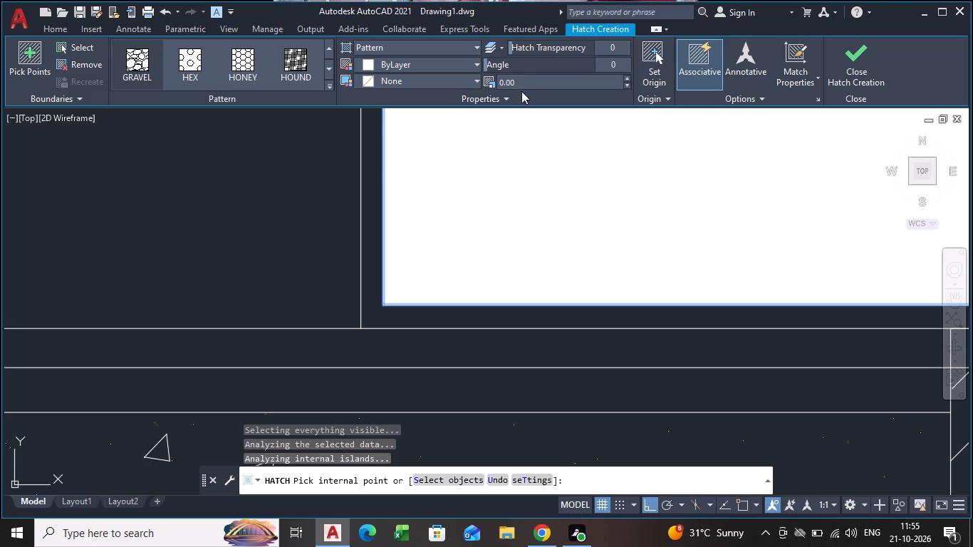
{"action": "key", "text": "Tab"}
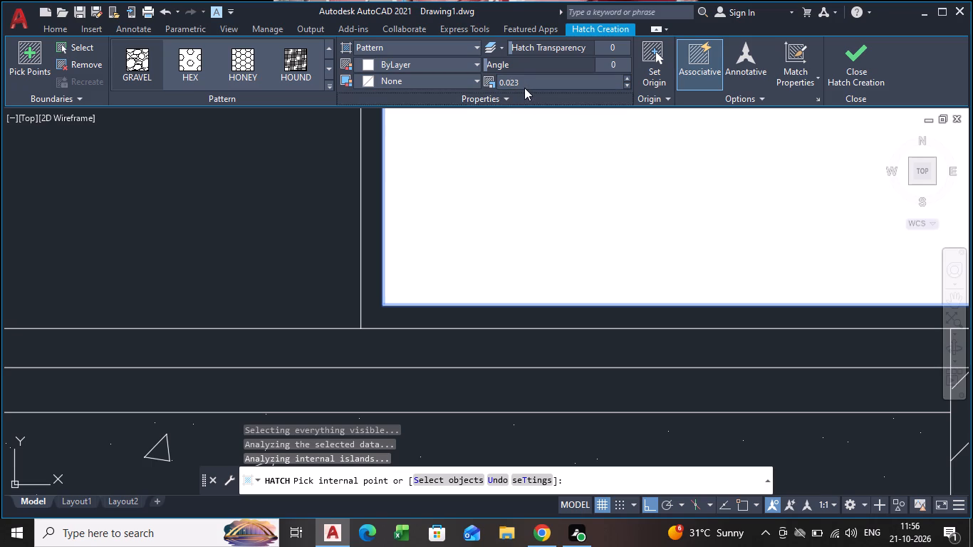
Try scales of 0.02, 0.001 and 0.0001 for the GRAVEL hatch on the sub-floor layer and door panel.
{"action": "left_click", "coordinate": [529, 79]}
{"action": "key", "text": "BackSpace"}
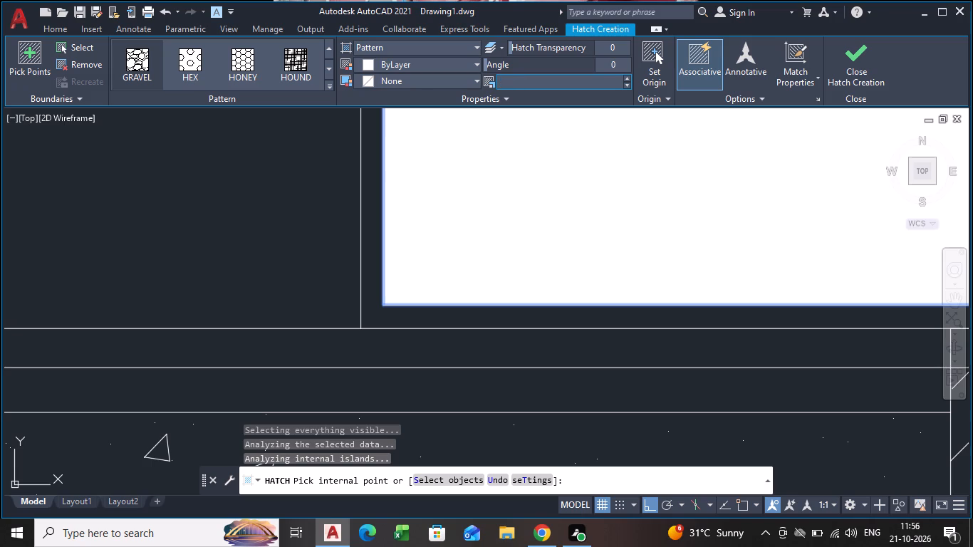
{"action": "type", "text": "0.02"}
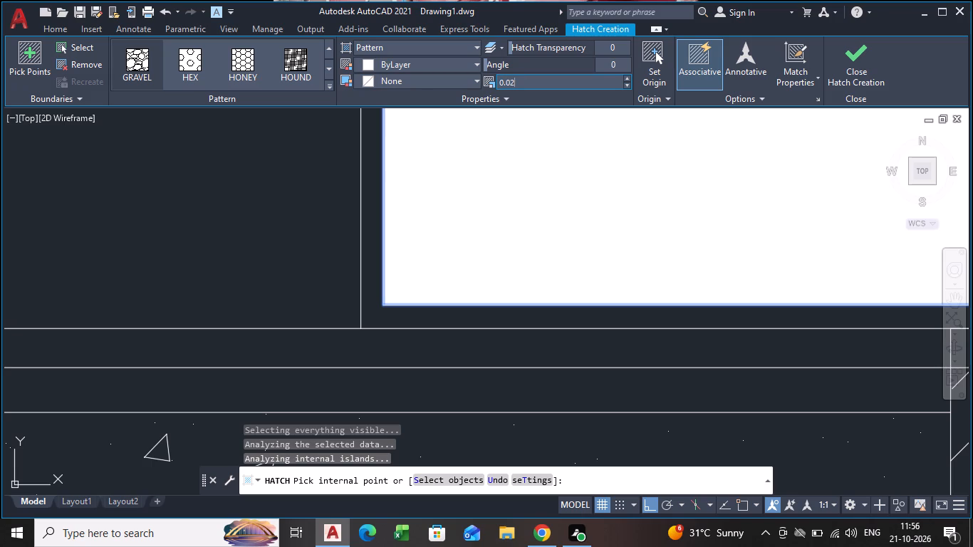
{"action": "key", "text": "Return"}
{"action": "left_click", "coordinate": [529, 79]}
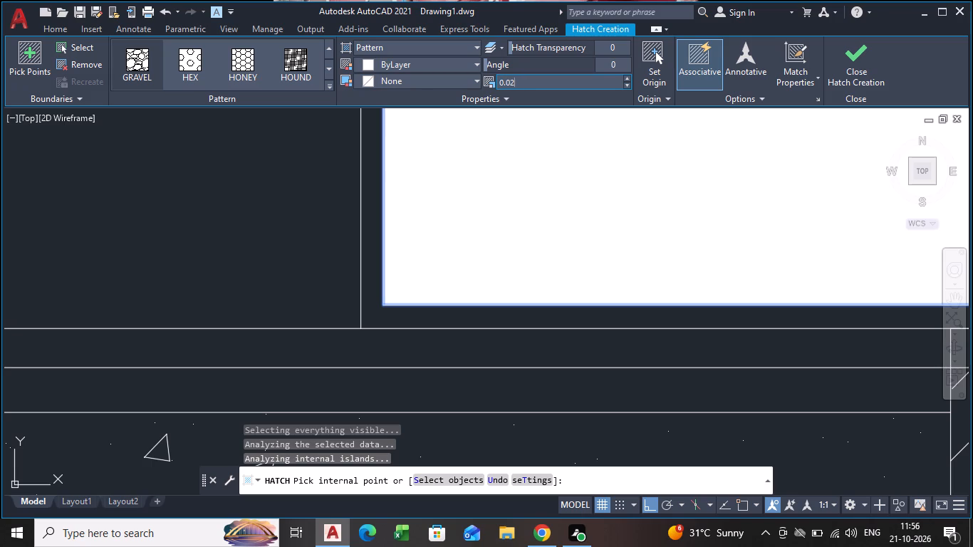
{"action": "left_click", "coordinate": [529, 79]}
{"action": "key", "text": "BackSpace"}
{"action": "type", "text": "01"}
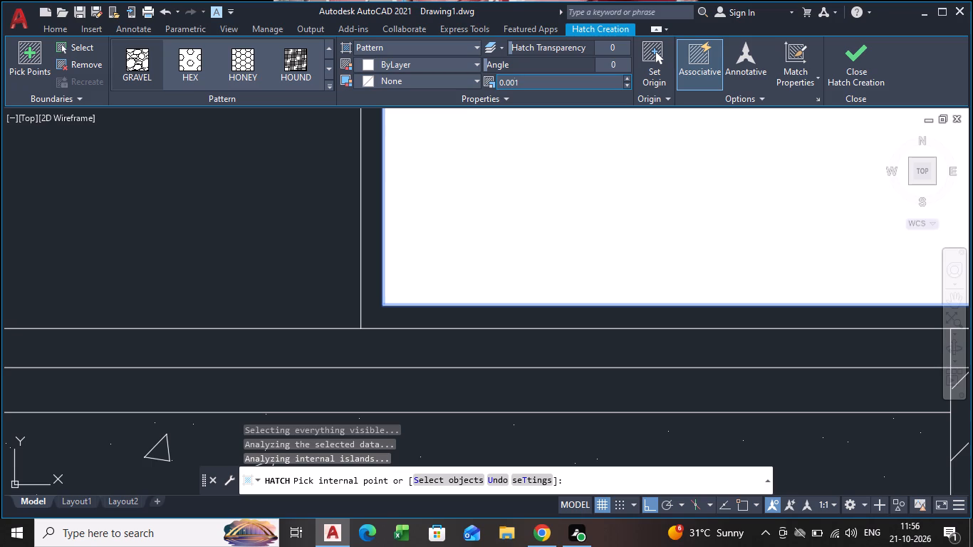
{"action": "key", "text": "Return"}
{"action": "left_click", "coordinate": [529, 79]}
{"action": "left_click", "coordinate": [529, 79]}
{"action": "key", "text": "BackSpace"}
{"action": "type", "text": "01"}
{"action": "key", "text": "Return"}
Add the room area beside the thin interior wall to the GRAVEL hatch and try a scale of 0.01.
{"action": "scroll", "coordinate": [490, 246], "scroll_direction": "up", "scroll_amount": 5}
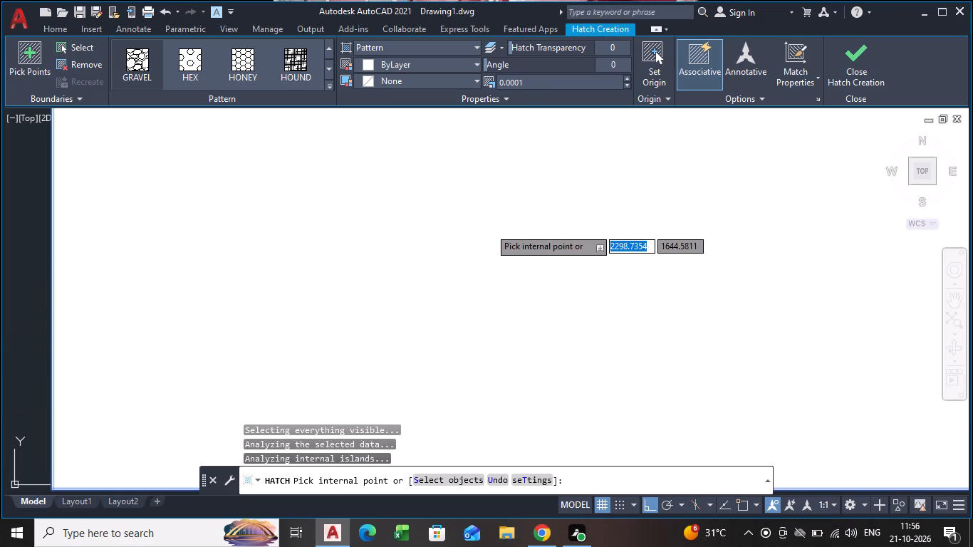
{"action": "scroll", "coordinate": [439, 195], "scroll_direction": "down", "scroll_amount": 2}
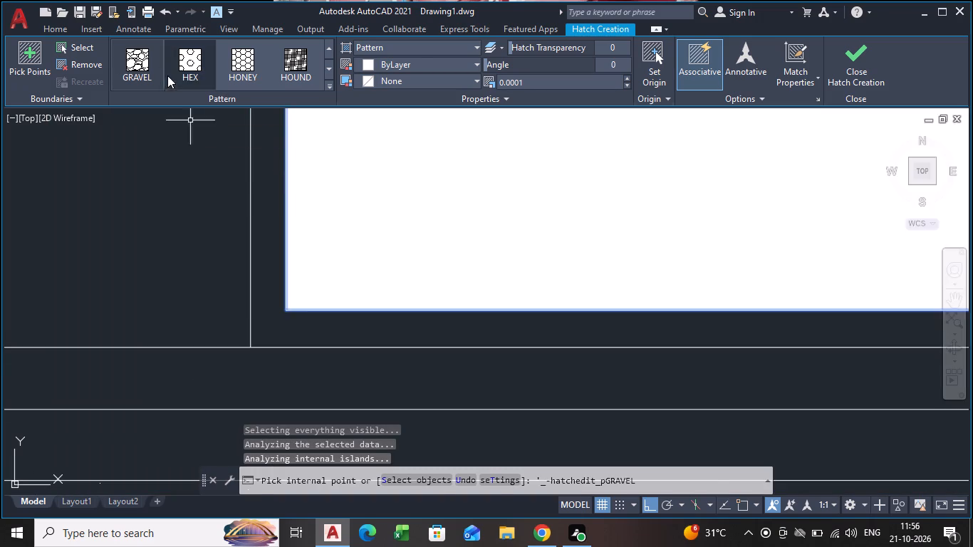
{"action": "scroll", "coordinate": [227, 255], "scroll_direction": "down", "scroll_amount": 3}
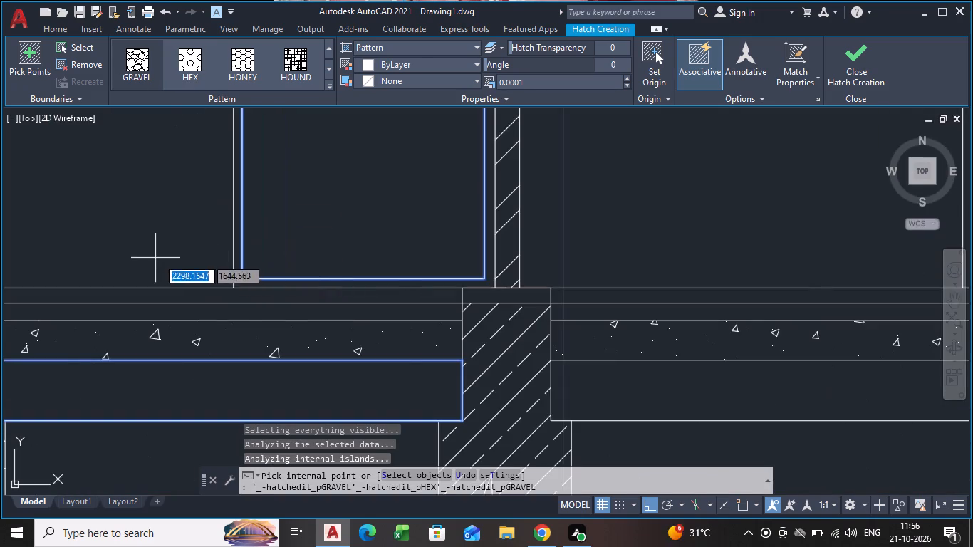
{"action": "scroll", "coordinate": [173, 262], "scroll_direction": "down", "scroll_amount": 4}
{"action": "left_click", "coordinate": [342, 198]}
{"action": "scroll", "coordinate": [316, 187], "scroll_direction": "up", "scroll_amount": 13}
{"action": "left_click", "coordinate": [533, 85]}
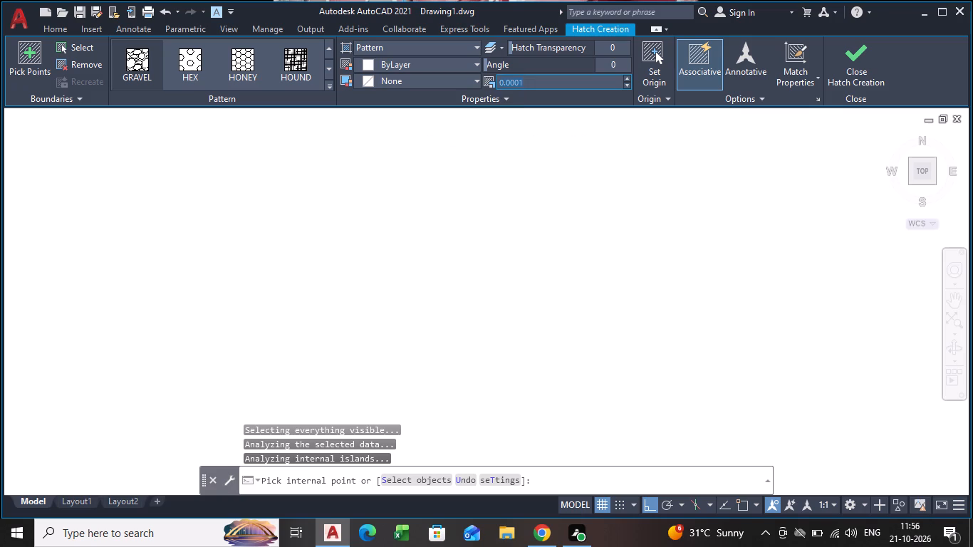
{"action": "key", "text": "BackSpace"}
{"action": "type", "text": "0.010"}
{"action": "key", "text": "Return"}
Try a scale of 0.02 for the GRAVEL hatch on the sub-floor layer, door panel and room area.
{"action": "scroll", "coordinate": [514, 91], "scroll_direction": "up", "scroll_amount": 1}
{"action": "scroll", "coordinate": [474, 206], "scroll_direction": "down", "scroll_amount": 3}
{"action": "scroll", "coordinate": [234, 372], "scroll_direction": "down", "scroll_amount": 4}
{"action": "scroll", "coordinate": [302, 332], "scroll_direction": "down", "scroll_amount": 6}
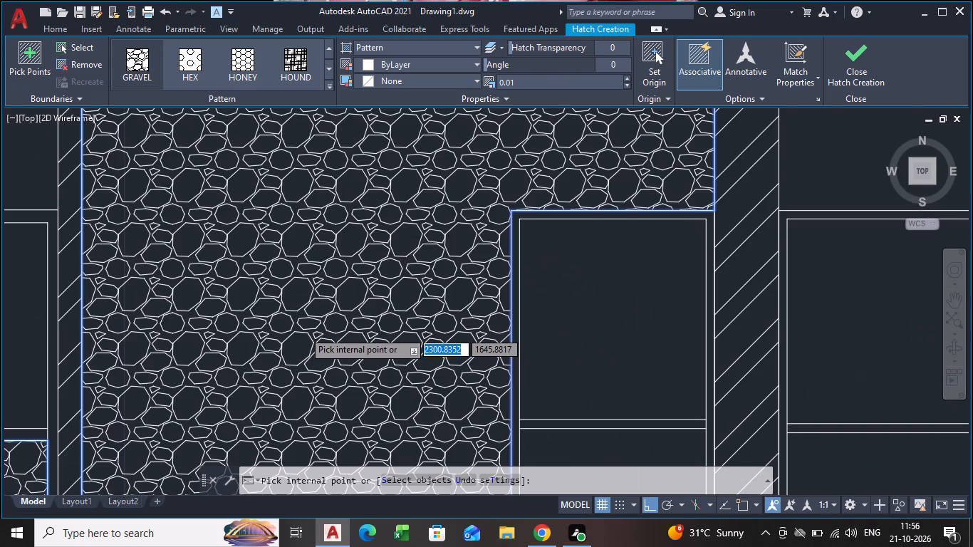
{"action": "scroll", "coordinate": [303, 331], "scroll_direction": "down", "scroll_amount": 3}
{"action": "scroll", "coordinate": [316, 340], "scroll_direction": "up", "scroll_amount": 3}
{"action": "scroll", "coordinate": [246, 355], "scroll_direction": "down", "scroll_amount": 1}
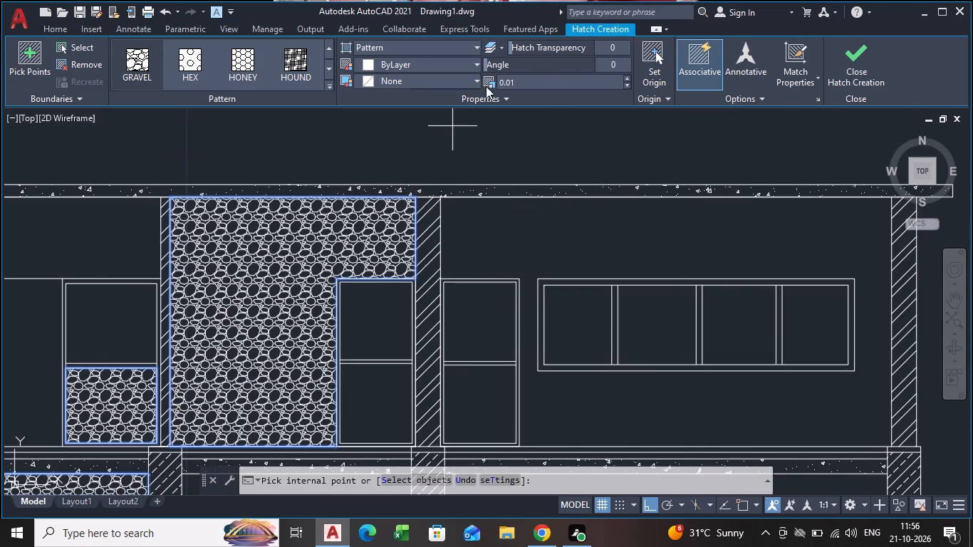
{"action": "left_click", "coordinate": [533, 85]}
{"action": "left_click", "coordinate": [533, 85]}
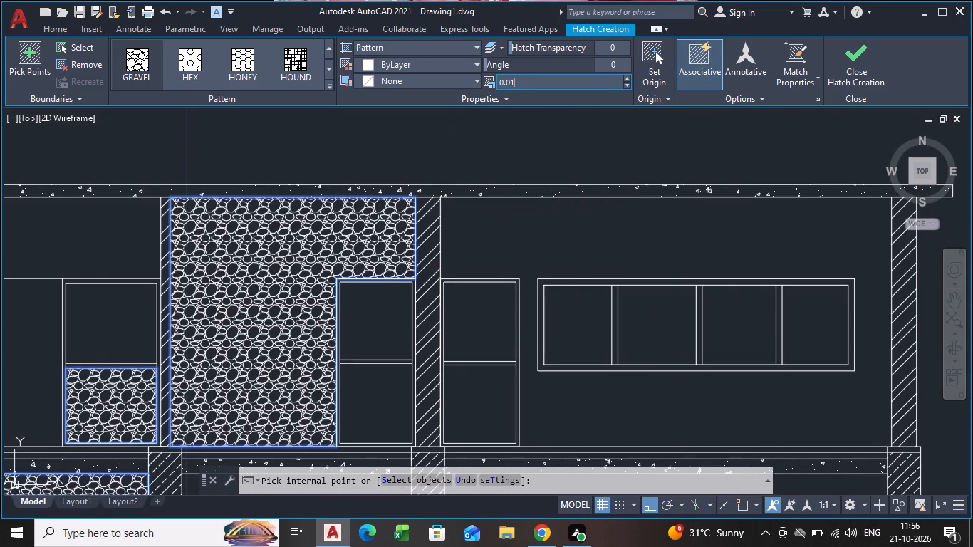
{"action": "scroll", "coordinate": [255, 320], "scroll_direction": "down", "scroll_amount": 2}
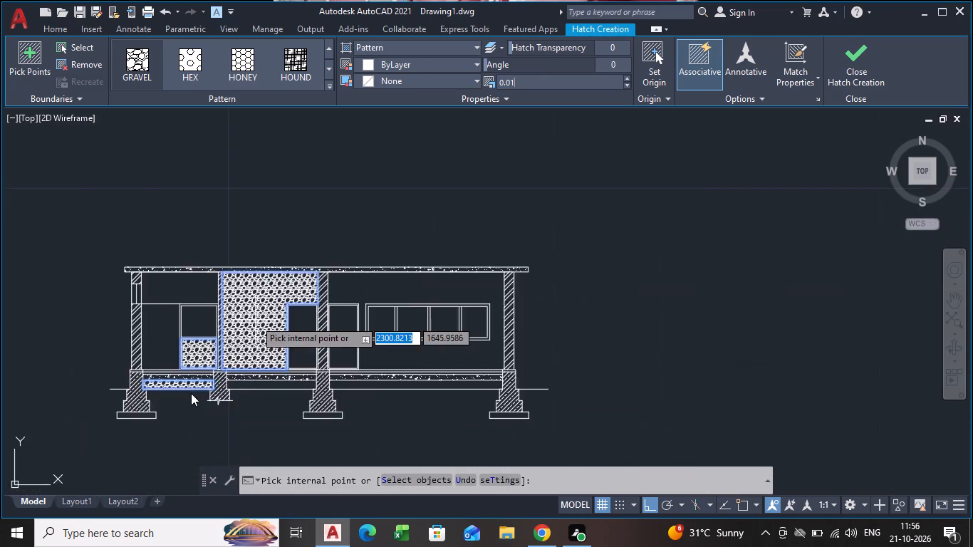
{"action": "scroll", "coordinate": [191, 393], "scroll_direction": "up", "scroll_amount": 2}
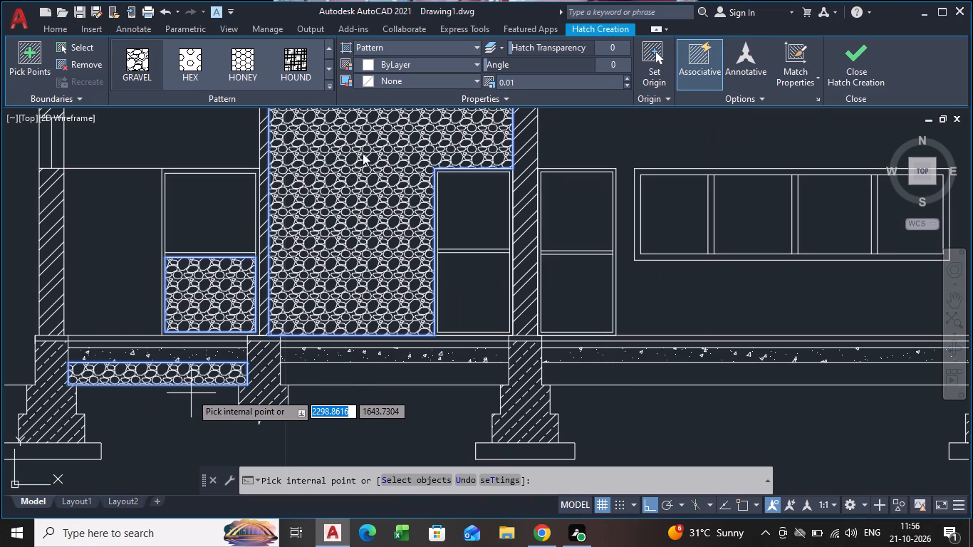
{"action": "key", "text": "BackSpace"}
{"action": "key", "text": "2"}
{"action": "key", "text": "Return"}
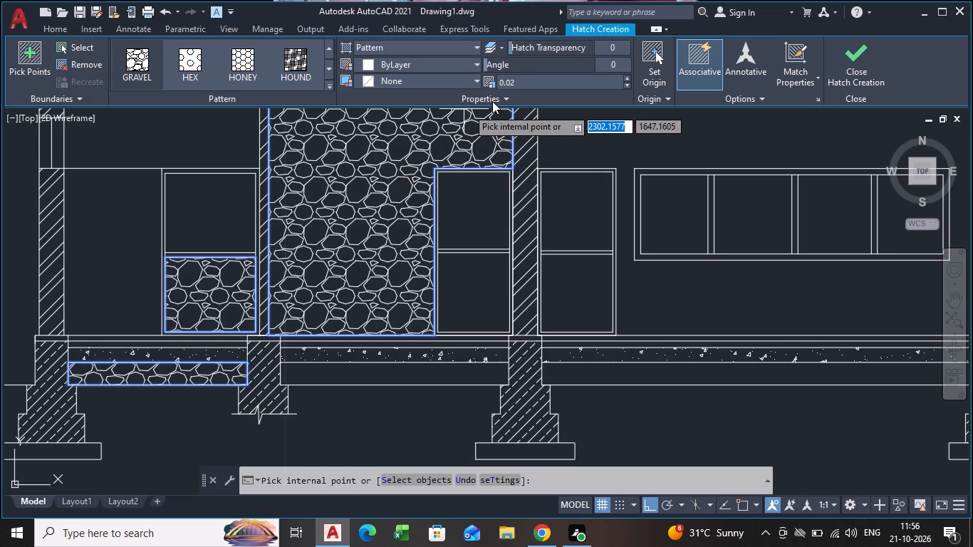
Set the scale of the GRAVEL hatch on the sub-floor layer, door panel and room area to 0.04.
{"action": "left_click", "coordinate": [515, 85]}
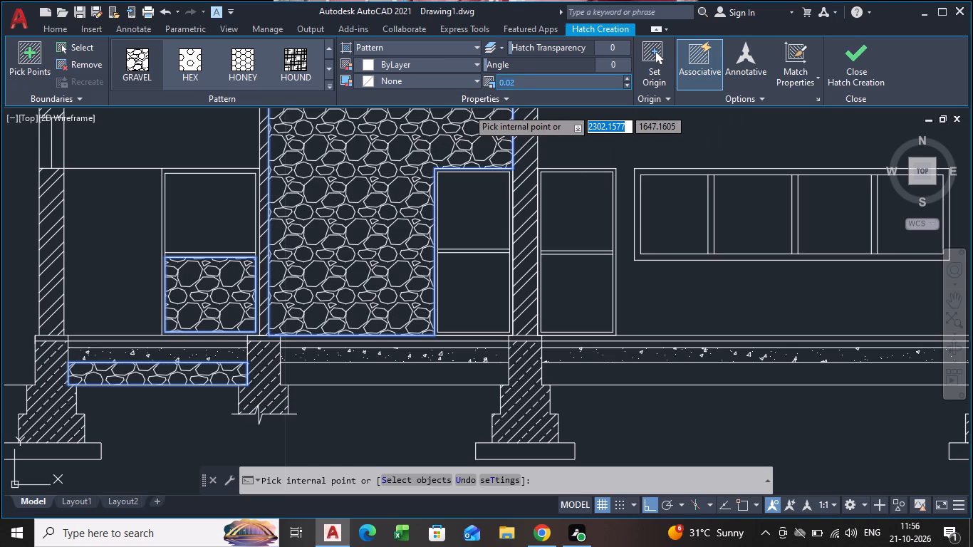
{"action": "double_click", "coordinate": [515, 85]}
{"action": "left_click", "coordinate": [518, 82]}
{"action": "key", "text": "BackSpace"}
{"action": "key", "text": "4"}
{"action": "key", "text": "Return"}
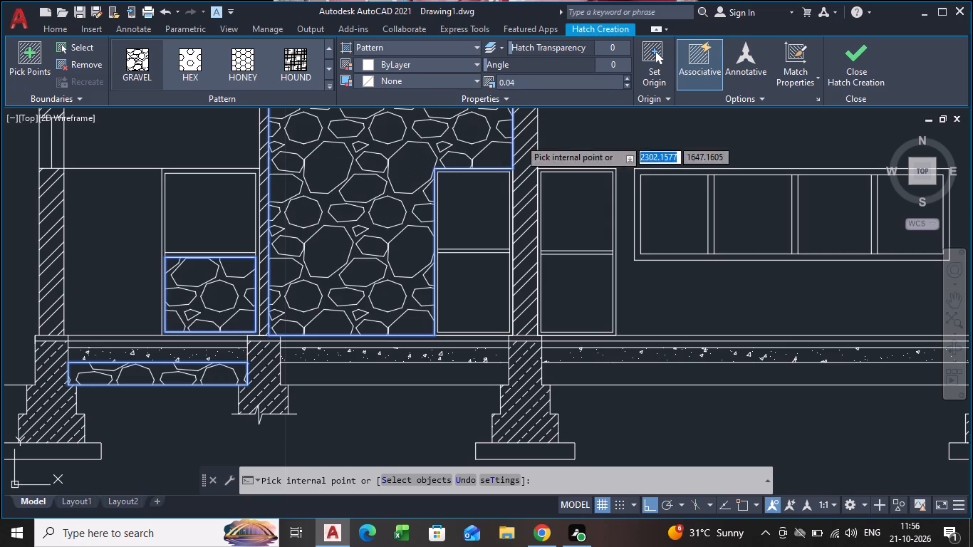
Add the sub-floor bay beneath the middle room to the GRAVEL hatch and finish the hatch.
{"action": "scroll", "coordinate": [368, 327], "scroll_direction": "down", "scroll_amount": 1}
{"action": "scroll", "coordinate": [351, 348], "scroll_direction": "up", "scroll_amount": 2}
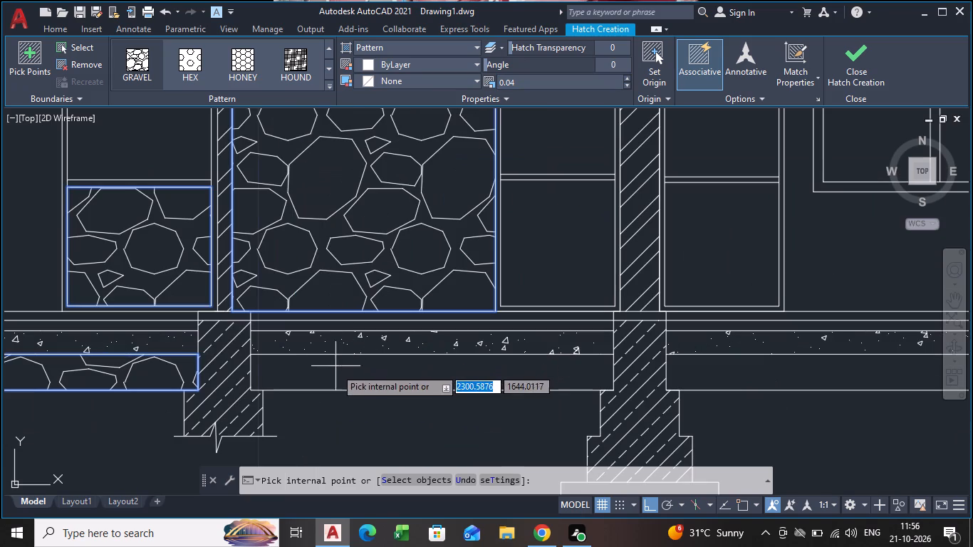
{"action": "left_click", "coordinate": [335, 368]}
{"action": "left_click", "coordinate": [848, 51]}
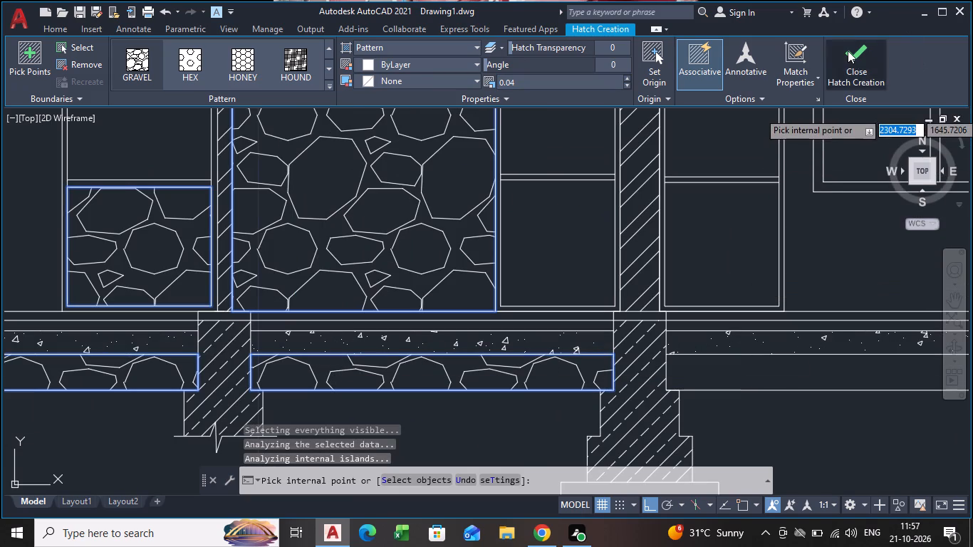
Delete the GRAVEL hatch covering the room area, door panel and sub-floor bays.
{"action": "left_click", "coordinate": [415, 223]}
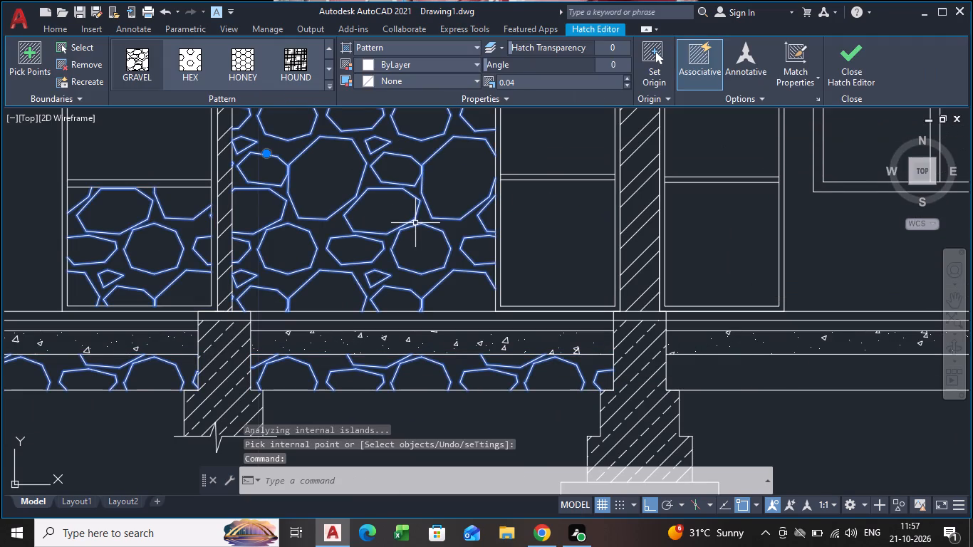
{"action": "key", "text": "Delete"}
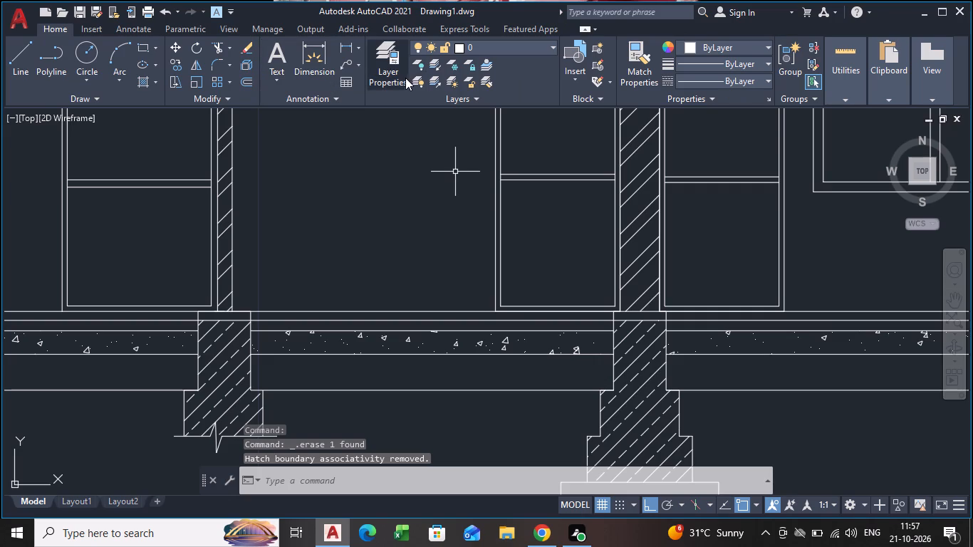
Start a new GRAVEL hatch on the first two sub-floor bays beneath the concrete layer.
{"action": "key", "text": "f"}
{"action": "key", "text": "BackSpace"}
{"action": "key", "text": "h"}
{"action": "key", "text": "Return"}
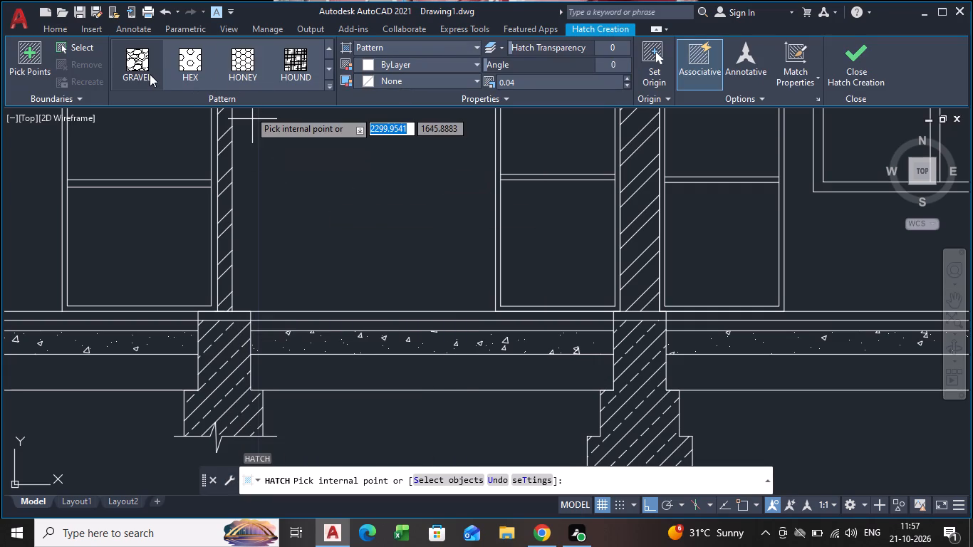
{"action": "left_click", "coordinate": [150, 74]}
{"action": "left_click", "coordinate": [147, 379]}
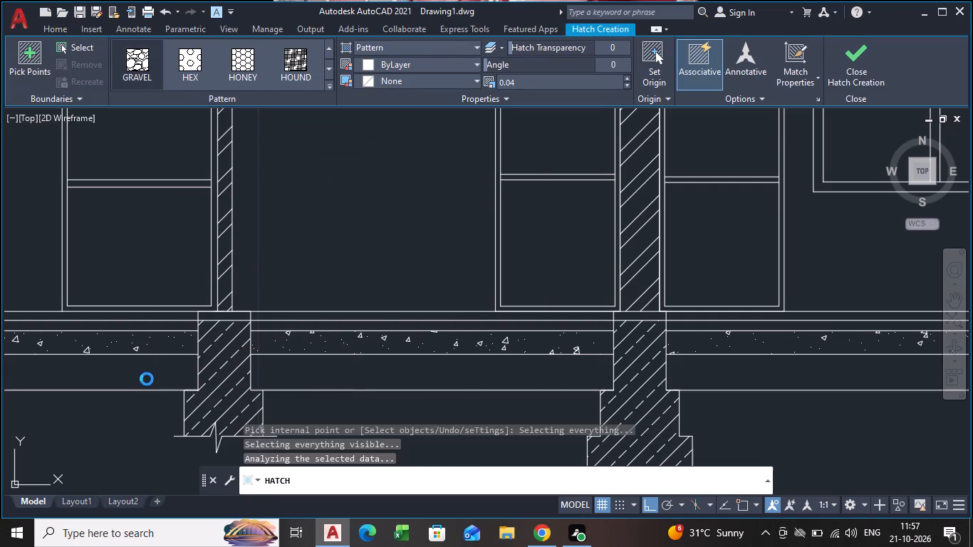
{"action": "left_click", "coordinate": [387, 375]}
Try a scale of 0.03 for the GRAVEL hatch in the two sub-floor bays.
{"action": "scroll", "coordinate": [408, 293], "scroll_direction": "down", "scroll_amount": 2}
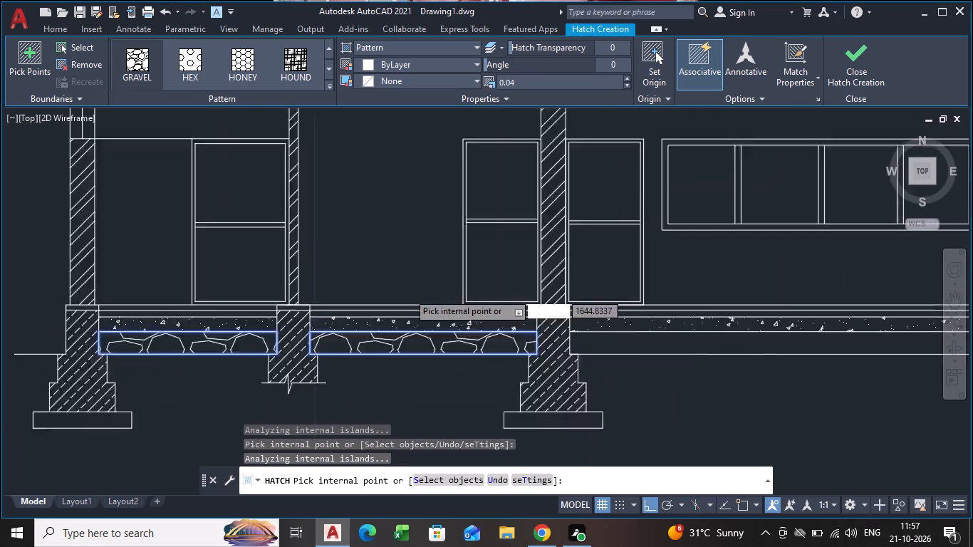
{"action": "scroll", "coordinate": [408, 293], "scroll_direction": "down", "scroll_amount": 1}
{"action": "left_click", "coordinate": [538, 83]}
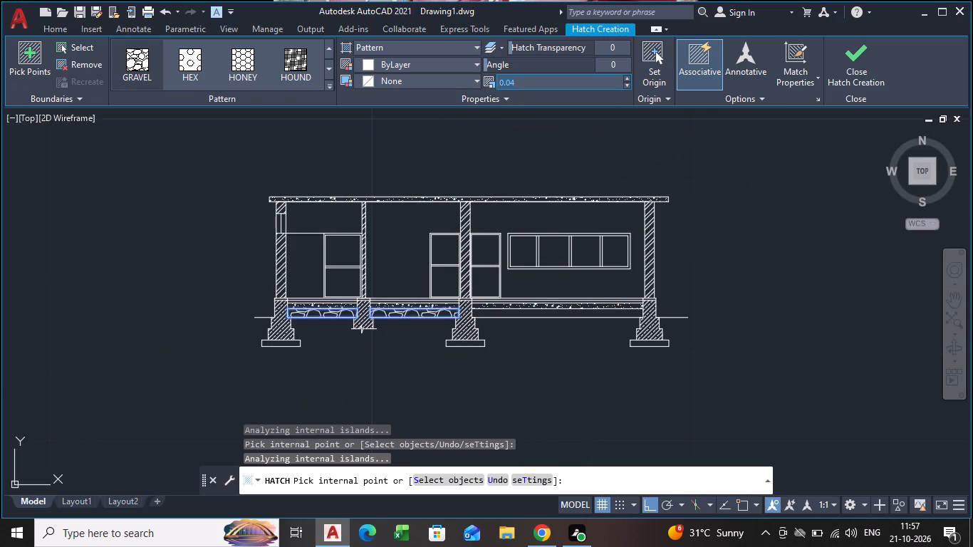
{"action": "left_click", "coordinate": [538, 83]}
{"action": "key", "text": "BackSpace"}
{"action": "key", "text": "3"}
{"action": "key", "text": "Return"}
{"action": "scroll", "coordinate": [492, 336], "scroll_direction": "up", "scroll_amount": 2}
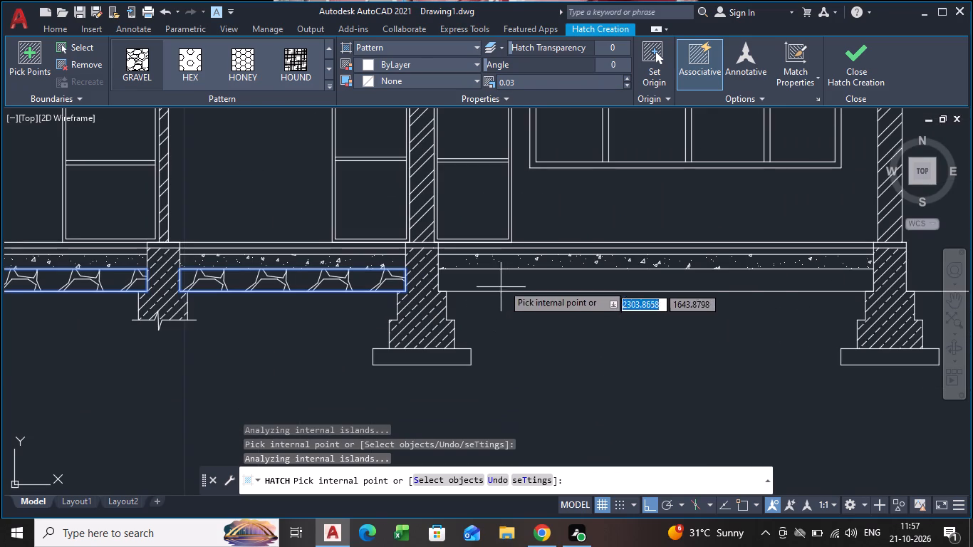
Set the GRAVEL hatch scale to 0.02 and extend the hatch to the third sub-floor bay beneath the windowed room.
{"action": "left_click", "coordinate": [535, 81]}
{"action": "left_click", "coordinate": [535, 81]}
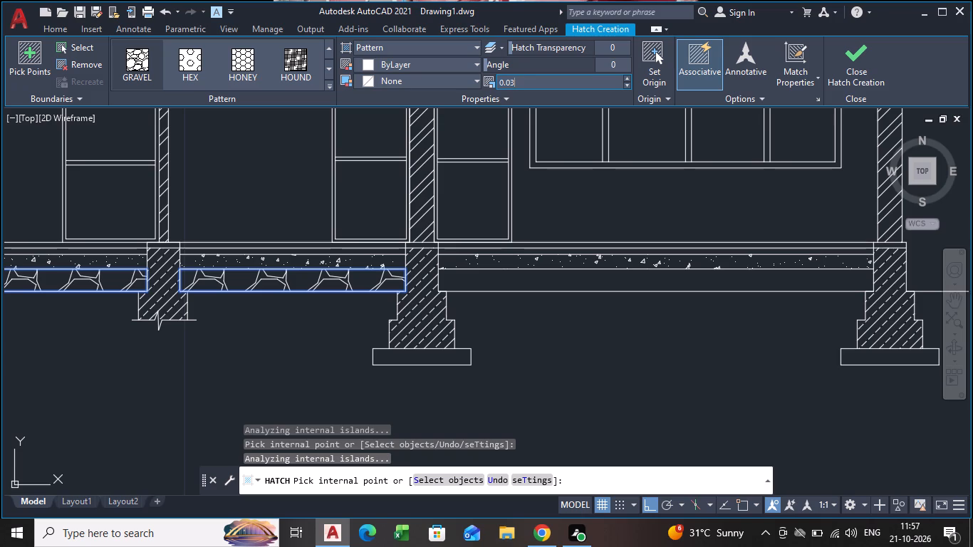
{"action": "key", "text": "BackSpace"}
{"action": "key", "text": "2"}
{"action": "key", "text": "Return"}
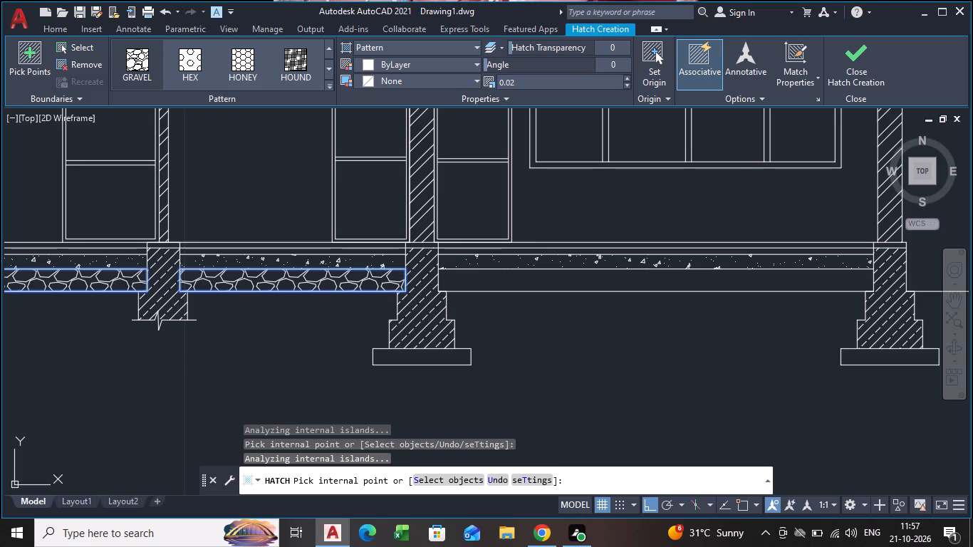
{"action": "left_click", "coordinate": [474, 283]}
Set the GRAVEL hatch scale to 0.01 for the three sub-floor bays and finish the hatch.
{"action": "scroll", "coordinate": [563, 315], "scroll_direction": "down", "scroll_amount": 3}
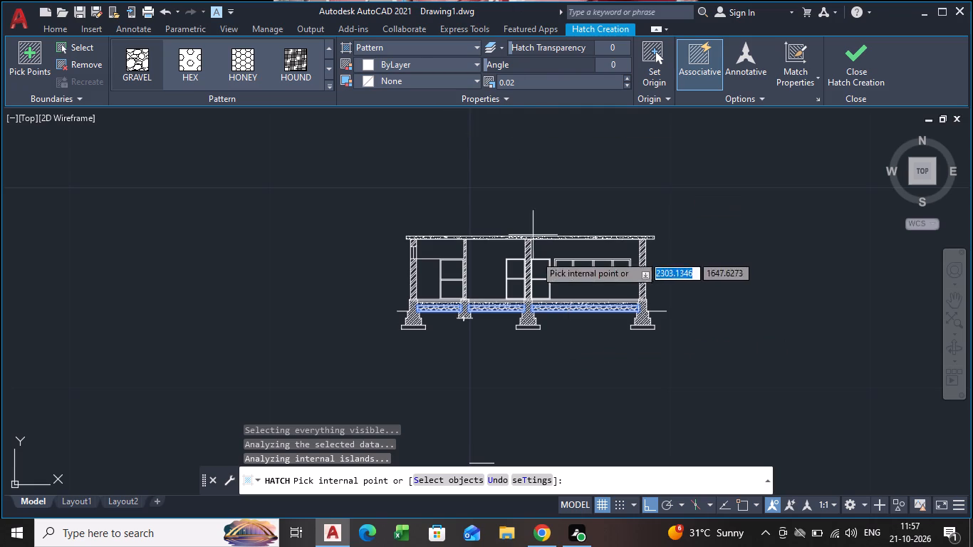
{"action": "scroll", "coordinate": [468, 307], "scroll_direction": "up", "scroll_amount": 3}
{"action": "left_click", "coordinate": [529, 79]}
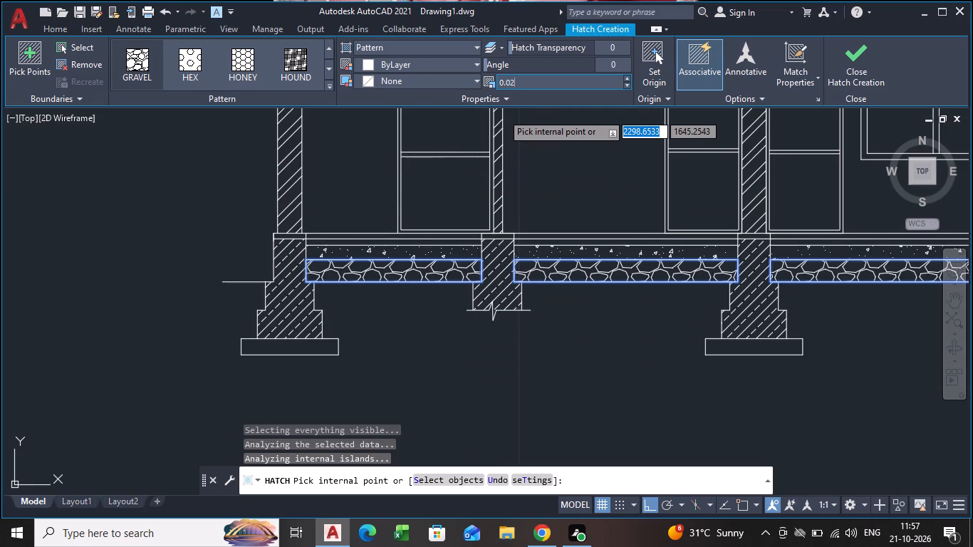
{"action": "left_click", "coordinate": [529, 79]}
{"action": "left_click", "coordinate": [529, 79]}
{"action": "key", "text": "BackSpace"}
{"action": "key", "text": "1"}
{"action": "key", "text": "Return"}
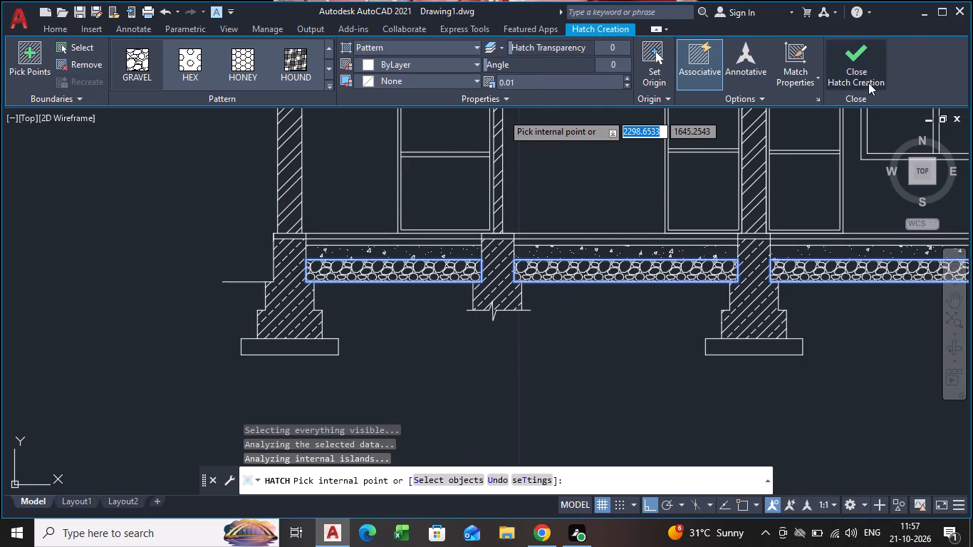
{"action": "scroll", "coordinate": [472, 299], "scroll_direction": "down", "scroll_amount": 3}
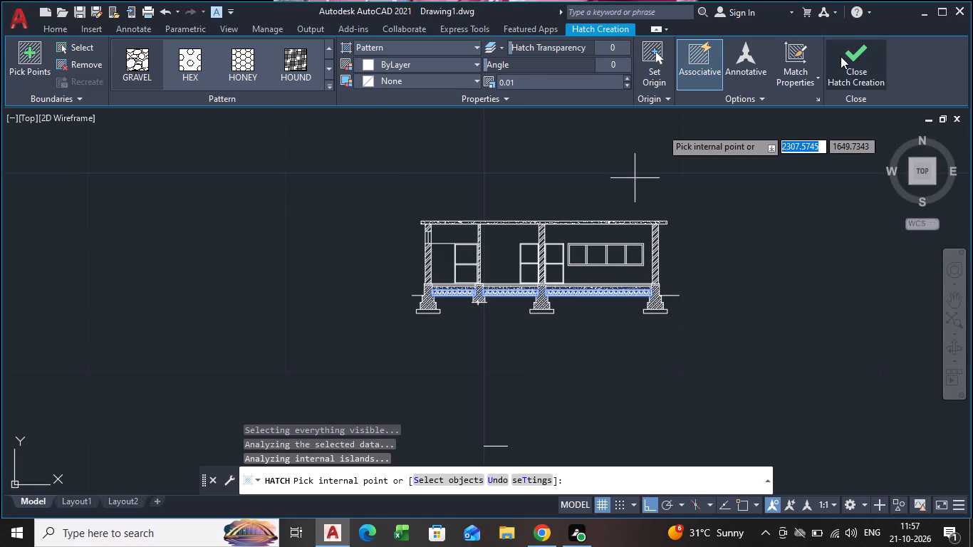
{"action": "left_click", "coordinate": [841, 56]}
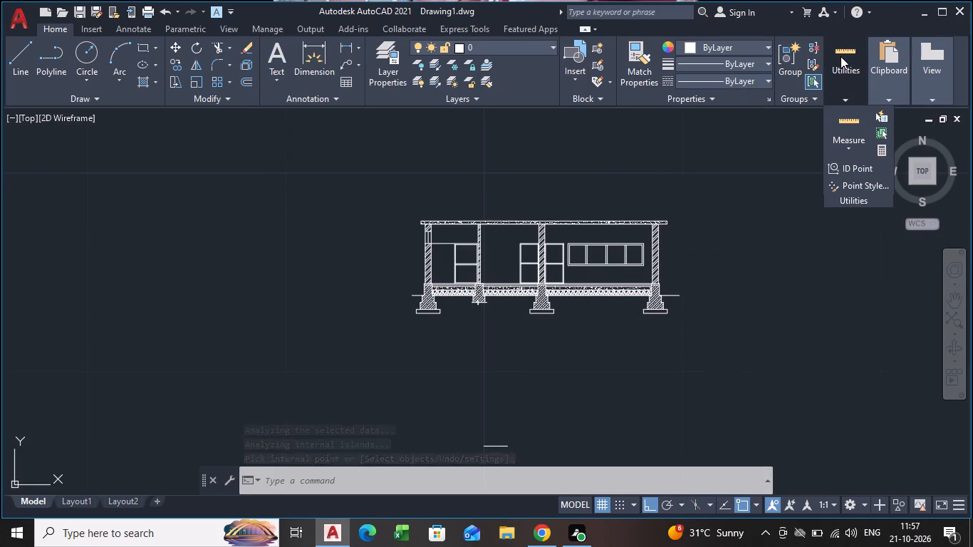
Start a new hatch with the GRATE pattern on the rectangular area between the outer wall and the adjacent door.
{"action": "scroll", "coordinate": [432, 359], "scroll_direction": "up", "scroll_amount": 2}
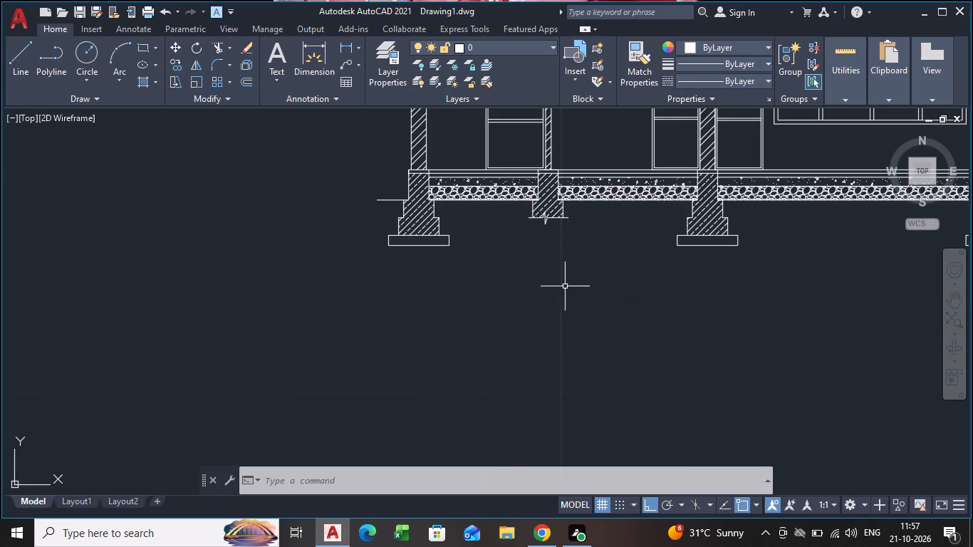
{"action": "middle_click_drag", "start_coordinate": [630, 246], "coordinate": [267, 331]}
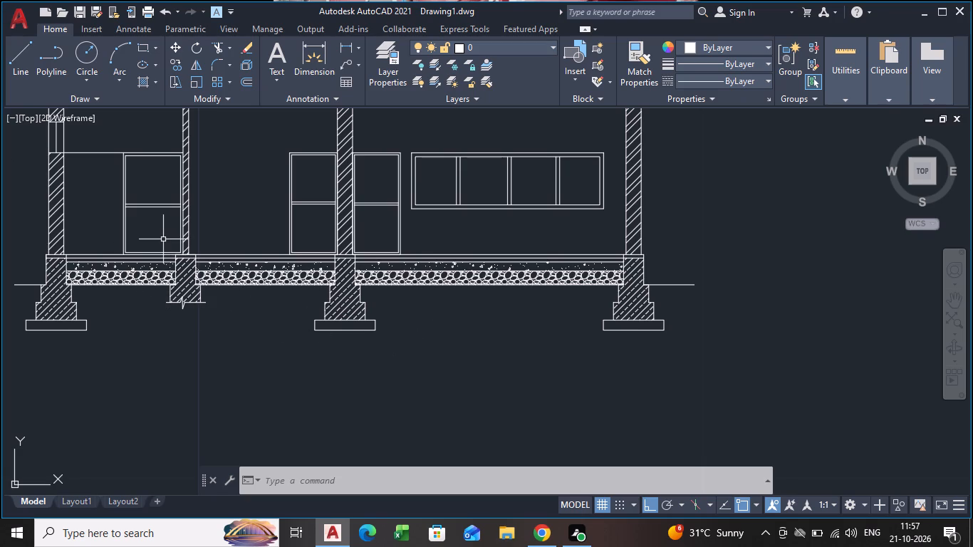
{"action": "scroll", "coordinate": [158, 283], "scroll_direction": "down", "scroll_amount": 2}
{"action": "scroll", "coordinate": [158, 283], "scroll_direction": "up", "scroll_amount": 2}
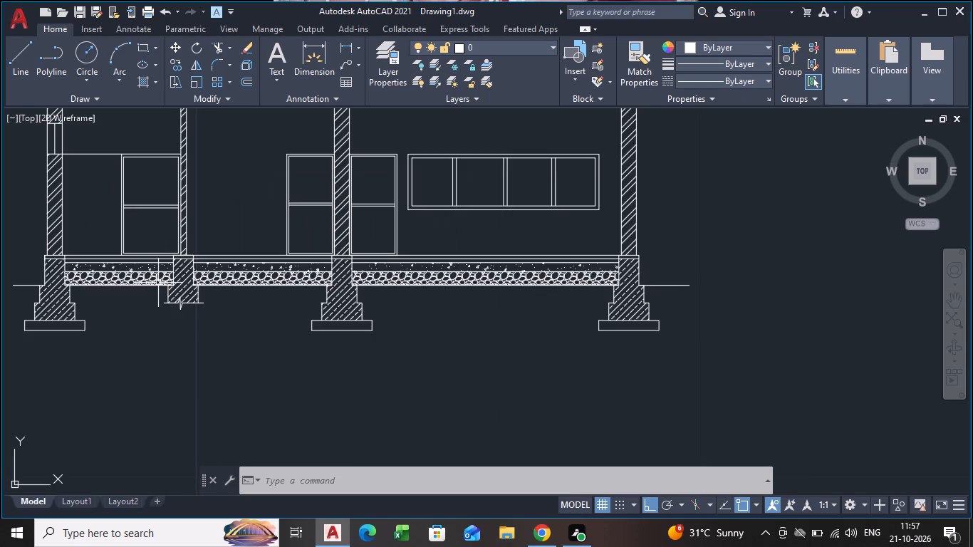
{"action": "middle_click_drag", "start_coordinate": [172, 301], "coordinate": [380, 381]}
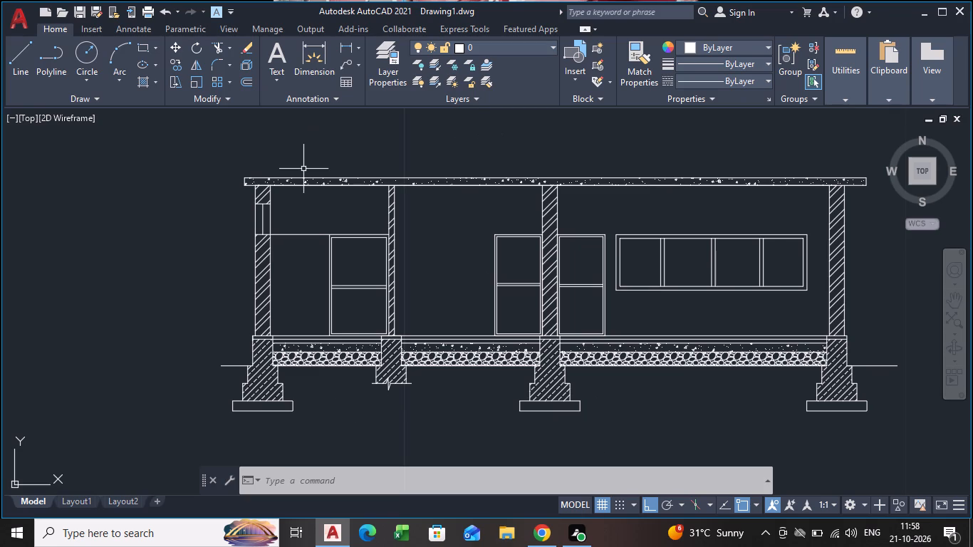
{"action": "key", "text": "h"}
{"action": "key", "text": "Return"}
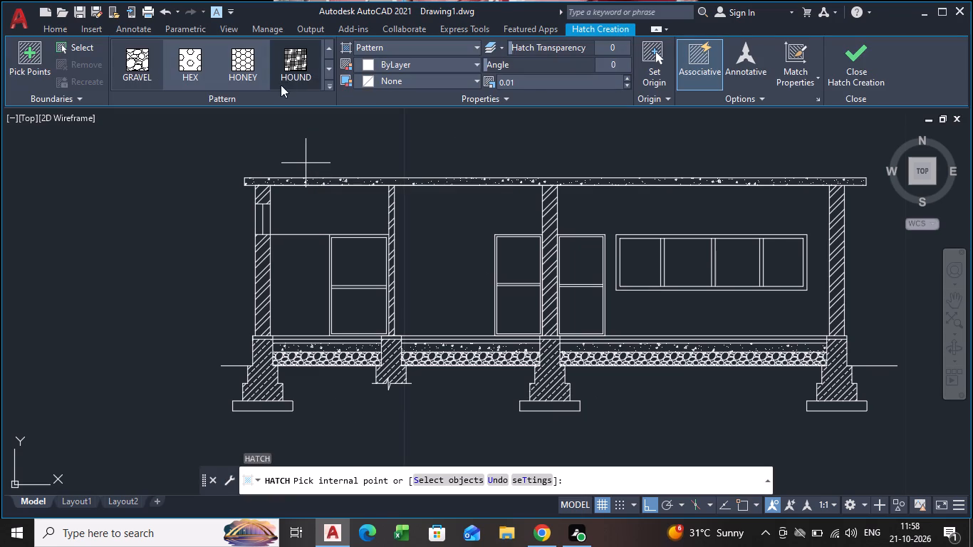
{"action": "left_click", "coordinate": [329, 84]}
{"action": "scroll", "coordinate": [198, 112], "scroll_direction": "up", "scroll_amount": 3}
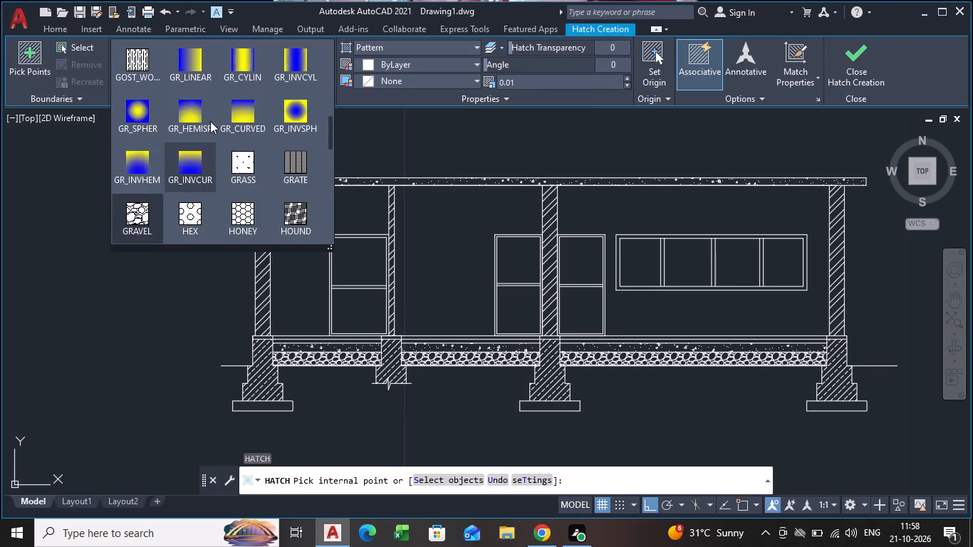
{"action": "left_click", "coordinate": [294, 147]}
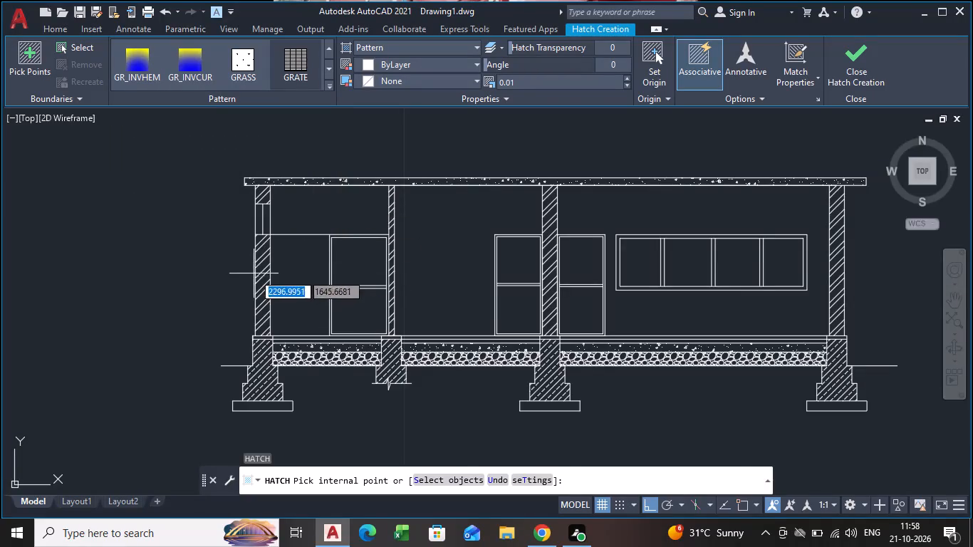
{"action": "scroll", "coordinate": [259, 261], "scroll_direction": "up", "scroll_amount": 2}
{"action": "left_click", "coordinate": [357, 278]}
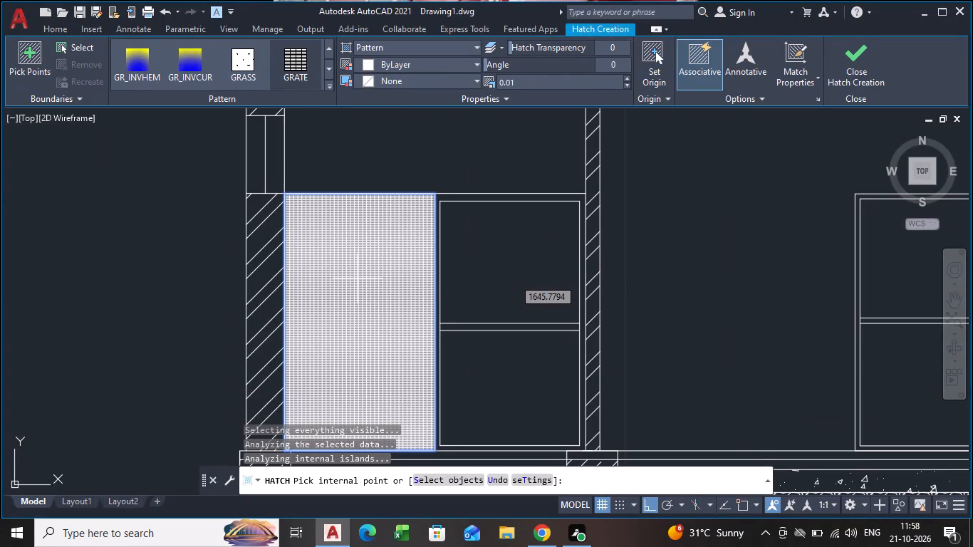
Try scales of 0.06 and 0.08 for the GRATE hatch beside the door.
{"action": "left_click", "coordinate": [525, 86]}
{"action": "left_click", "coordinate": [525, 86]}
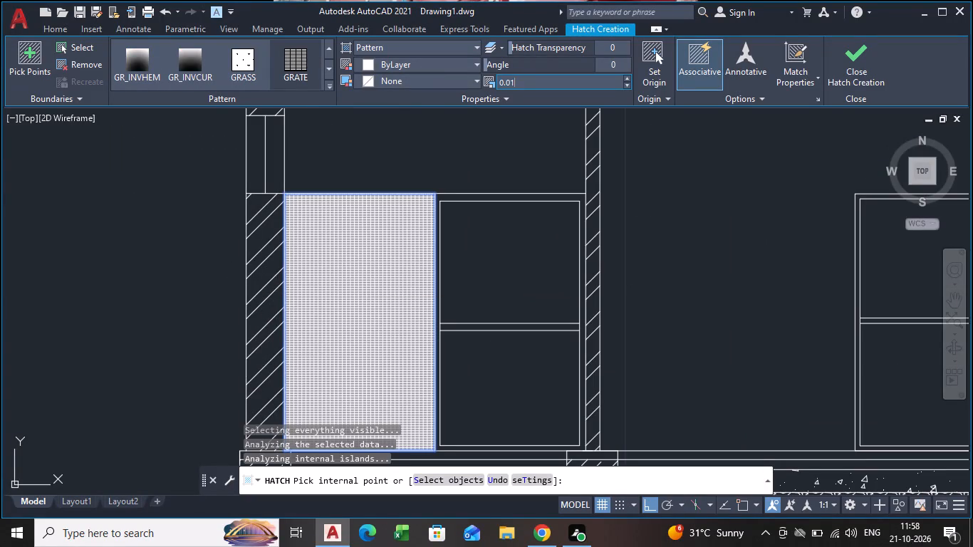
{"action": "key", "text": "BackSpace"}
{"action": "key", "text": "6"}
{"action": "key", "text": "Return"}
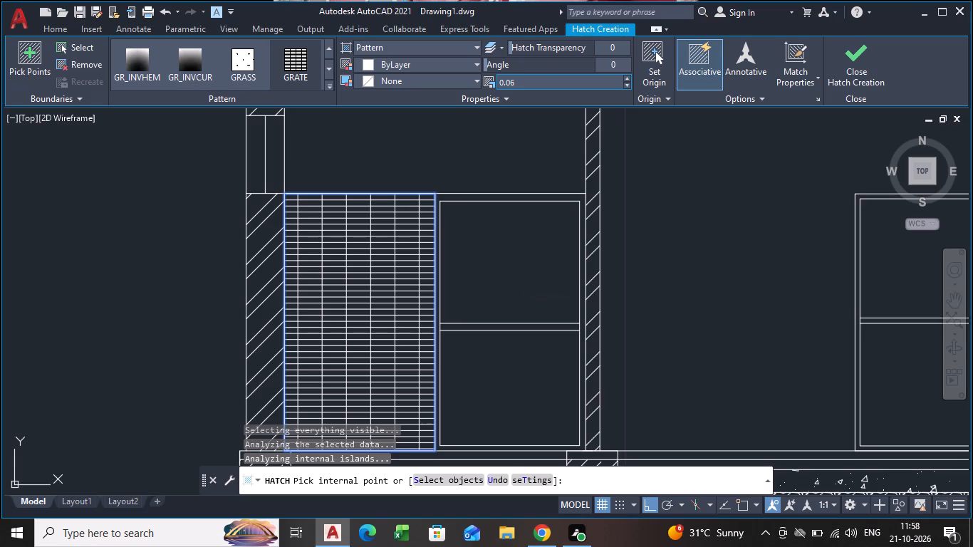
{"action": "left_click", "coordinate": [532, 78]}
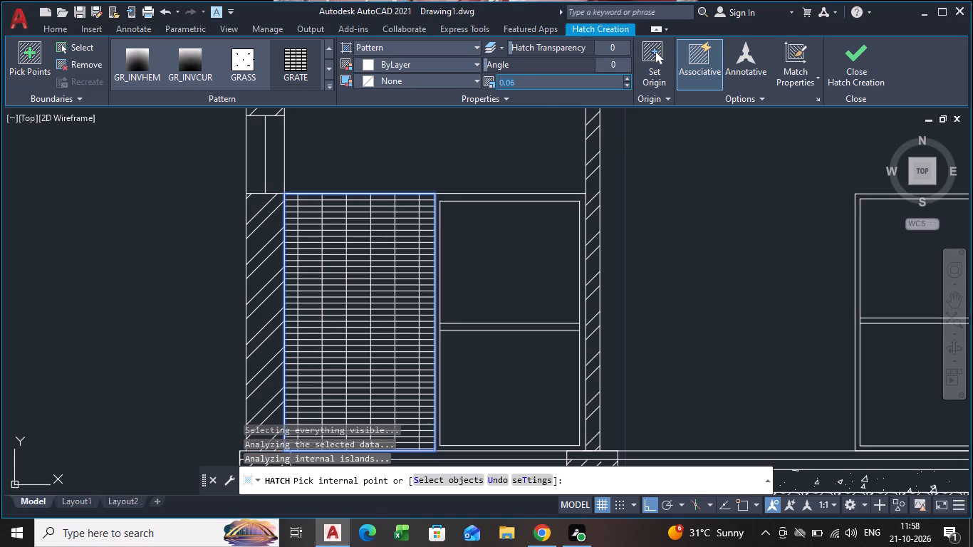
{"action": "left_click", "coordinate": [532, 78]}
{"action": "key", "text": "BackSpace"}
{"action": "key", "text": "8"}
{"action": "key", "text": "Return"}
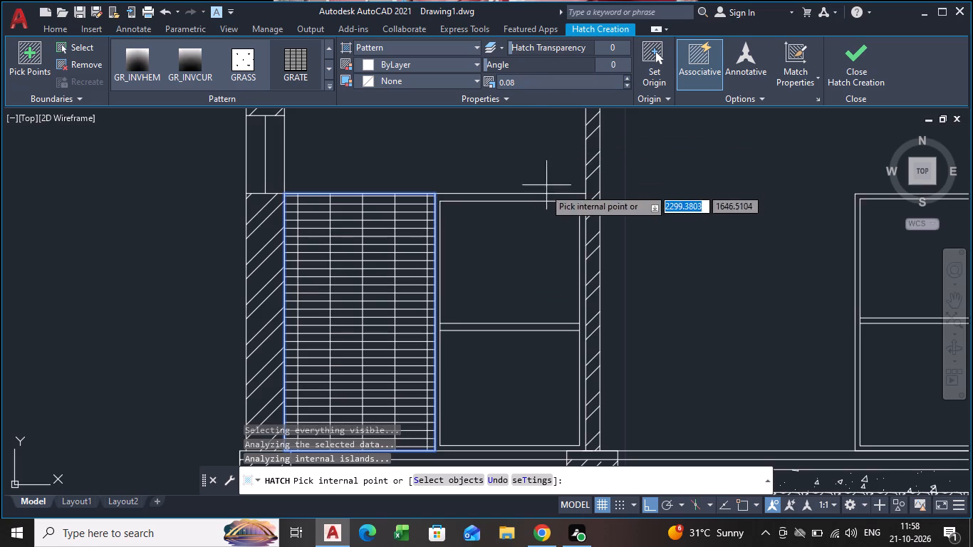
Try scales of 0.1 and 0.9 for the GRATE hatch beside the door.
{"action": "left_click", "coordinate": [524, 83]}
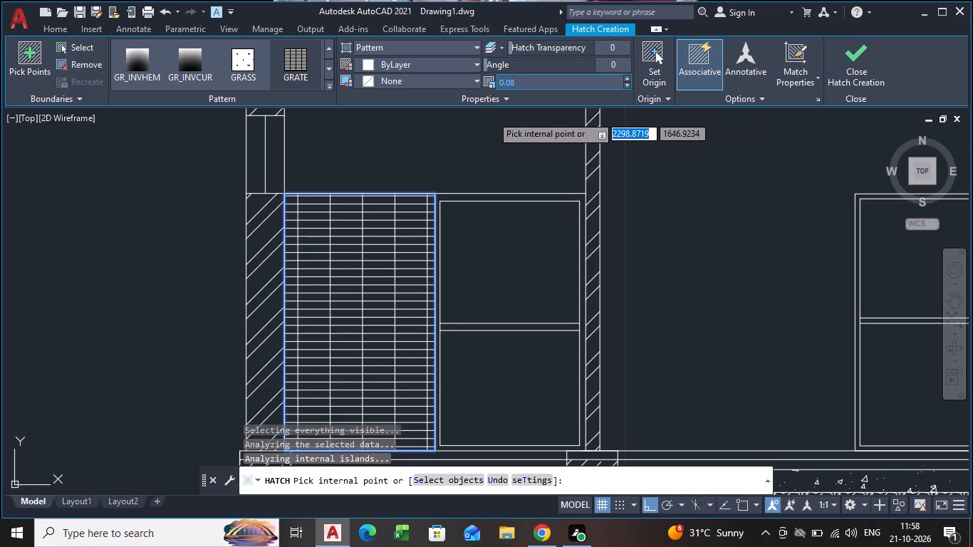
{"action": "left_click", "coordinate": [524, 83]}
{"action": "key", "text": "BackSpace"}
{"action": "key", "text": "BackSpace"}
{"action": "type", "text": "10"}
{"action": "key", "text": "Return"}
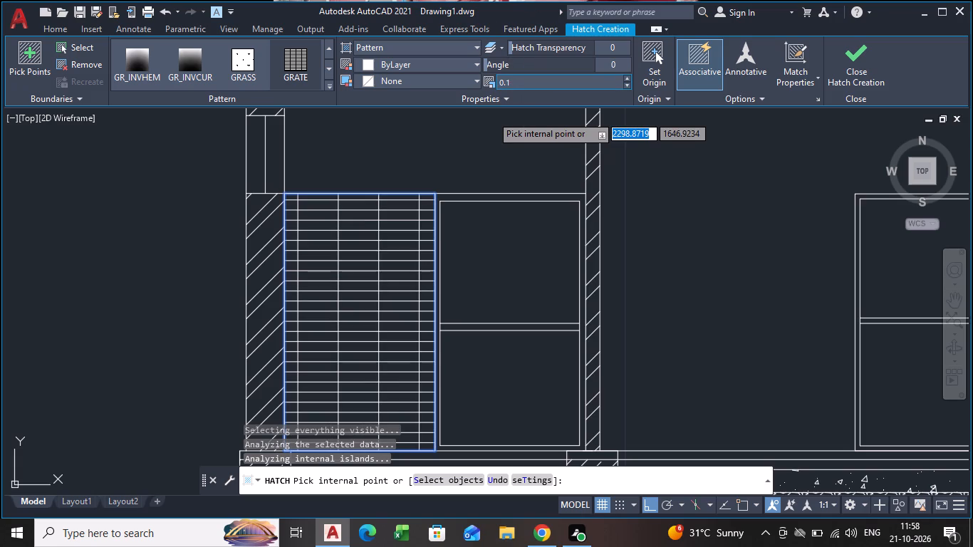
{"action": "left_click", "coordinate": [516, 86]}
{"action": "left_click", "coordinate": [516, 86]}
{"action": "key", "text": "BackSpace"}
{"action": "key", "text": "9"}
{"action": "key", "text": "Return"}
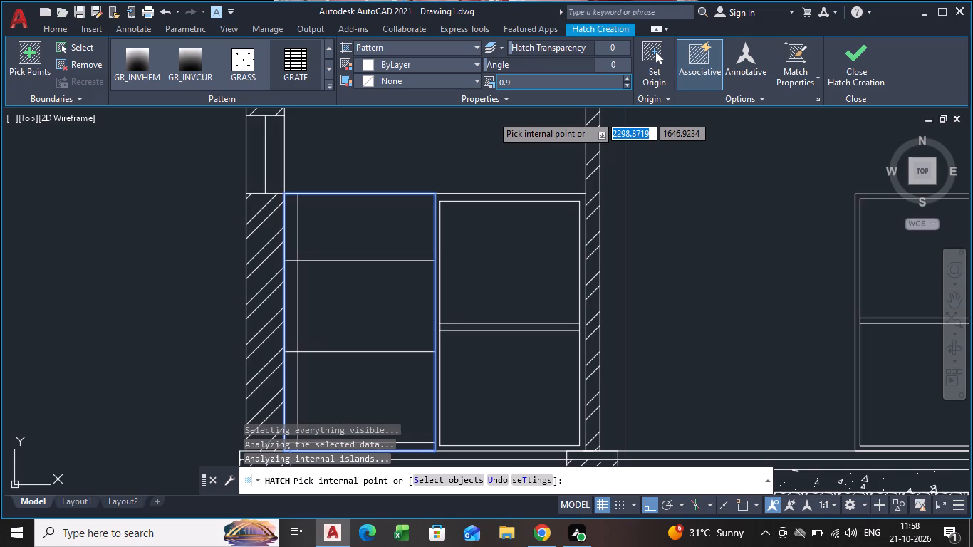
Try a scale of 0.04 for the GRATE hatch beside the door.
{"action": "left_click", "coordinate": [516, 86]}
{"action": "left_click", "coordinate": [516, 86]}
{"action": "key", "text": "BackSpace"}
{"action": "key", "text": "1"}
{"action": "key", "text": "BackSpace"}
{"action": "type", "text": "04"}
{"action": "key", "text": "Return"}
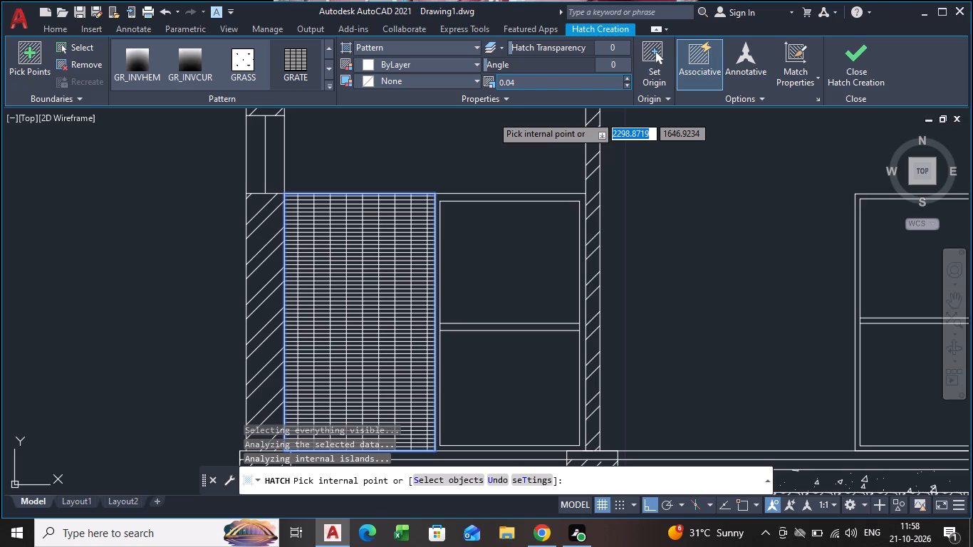
Set the GRATE hatch scale to 0.06 and finish the hatch beside the door.
{"action": "left_click", "coordinate": [521, 78]}
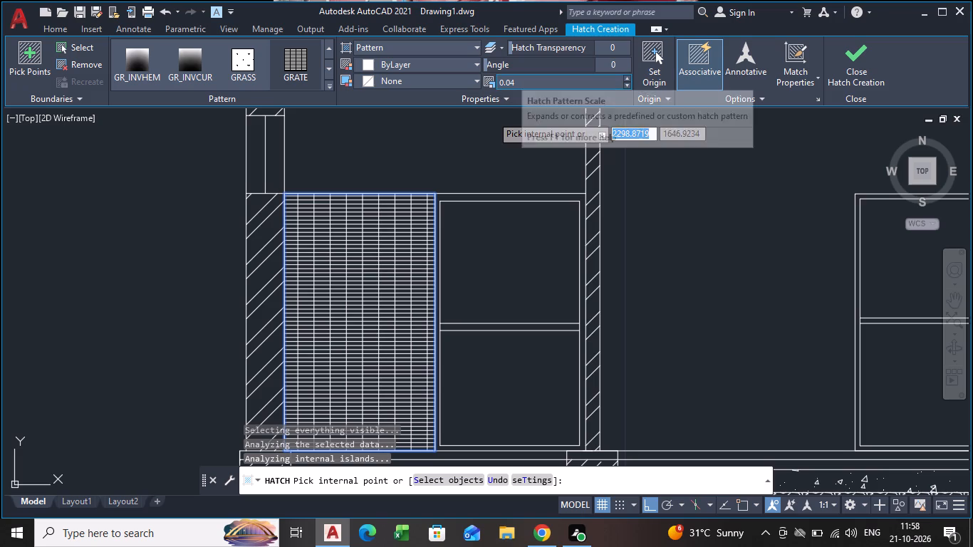
{"action": "left_click", "coordinate": [521, 78]}
{"action": "key", "text": "BackSpace"}
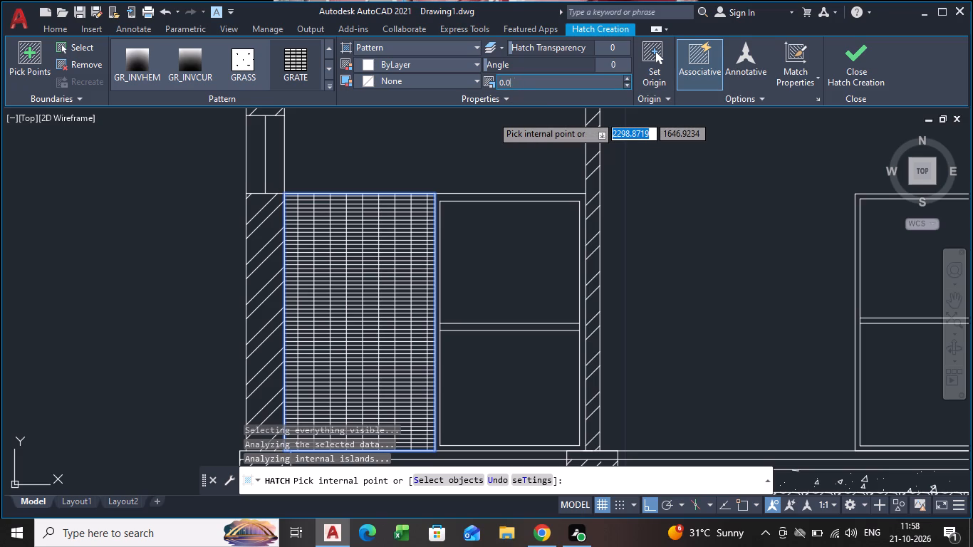
{"action": "key", "text": "6"}
{"action": "key", "text": "Return"}
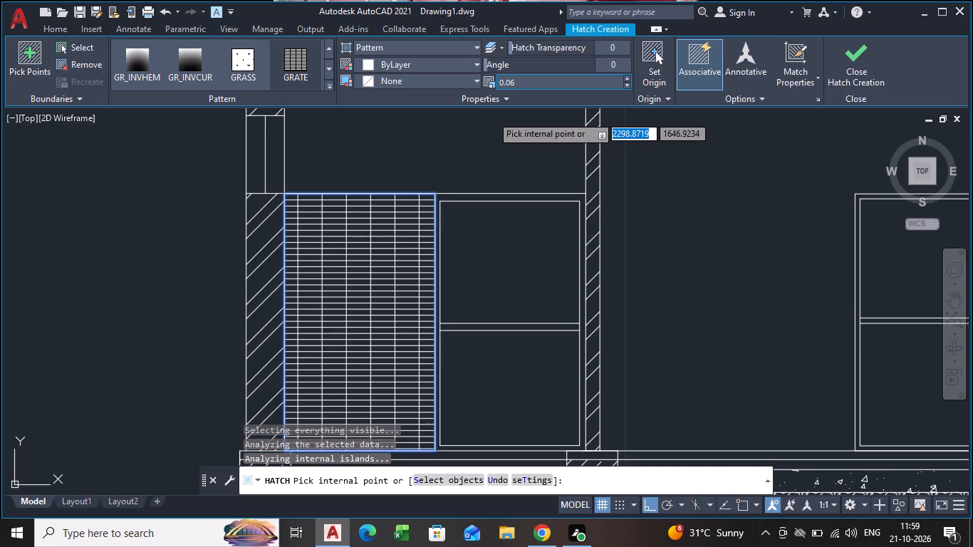
{"action": "left_click", "coordinate": [855, 67]}
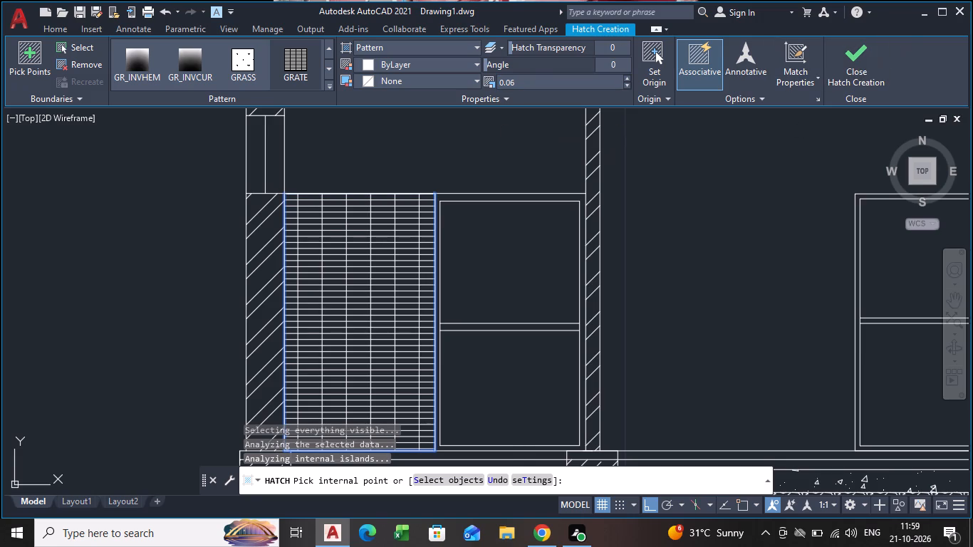
Edit the finished GRATE hatch beside the door and set its scale to 0.08.
{"action": "scroll", "coordinate": [496, 366], "scroll_direction": "down", "scroll_amount": 5}
{"action": "middle_click_drag", "start_coordinate": [483, 394], "coordinate": [482, 392]}
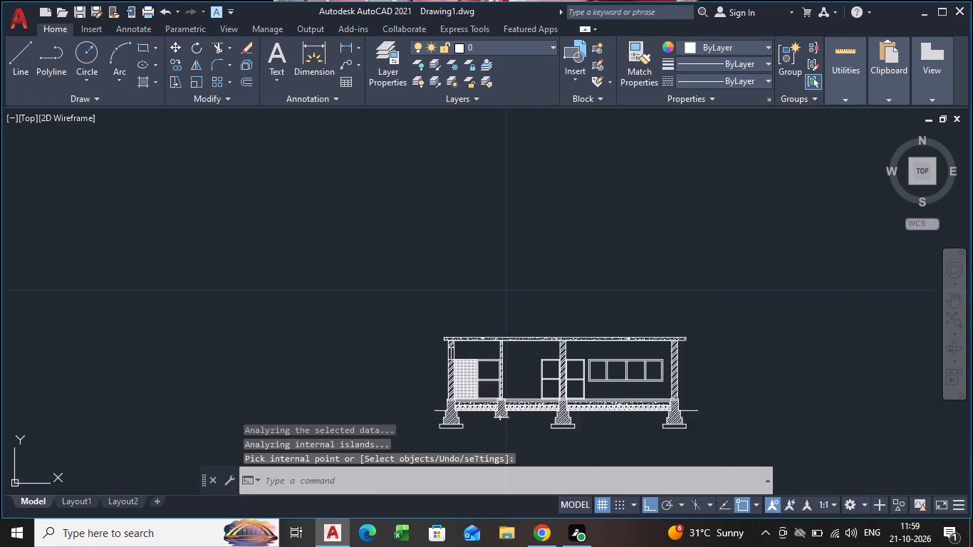
{"action": "middle_click_drag", "start_coordinate": [482, 392], "coordinate": [388, 301]}
{"action": "scroll", "coordinate": [378, 311], "scroll_direction": "up", "scroll_amount": 3}
{"action": "left_click", "coordinate": [365, 269]}
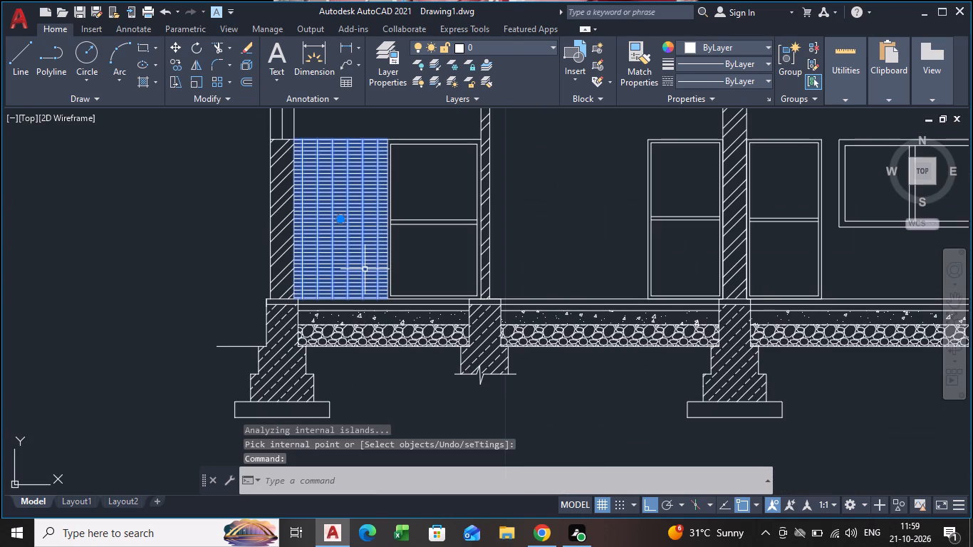
{"action": "left_click", "coordinate": [537, 80]}
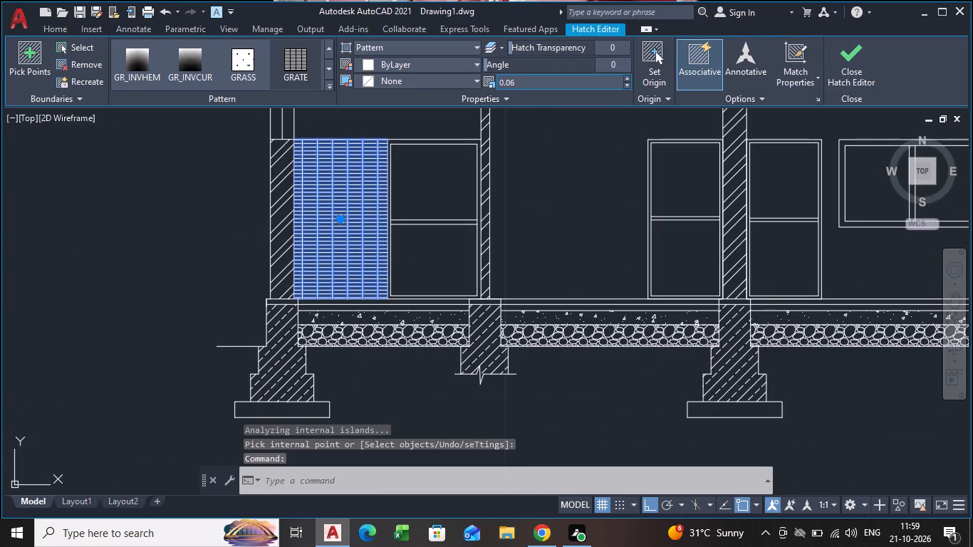
{"action": "left_click", "coordinate": [537, 80]}
{"action": "left_click", "coordinate": [537, 80]}
{"action": "key", "text": "BackSpace"}
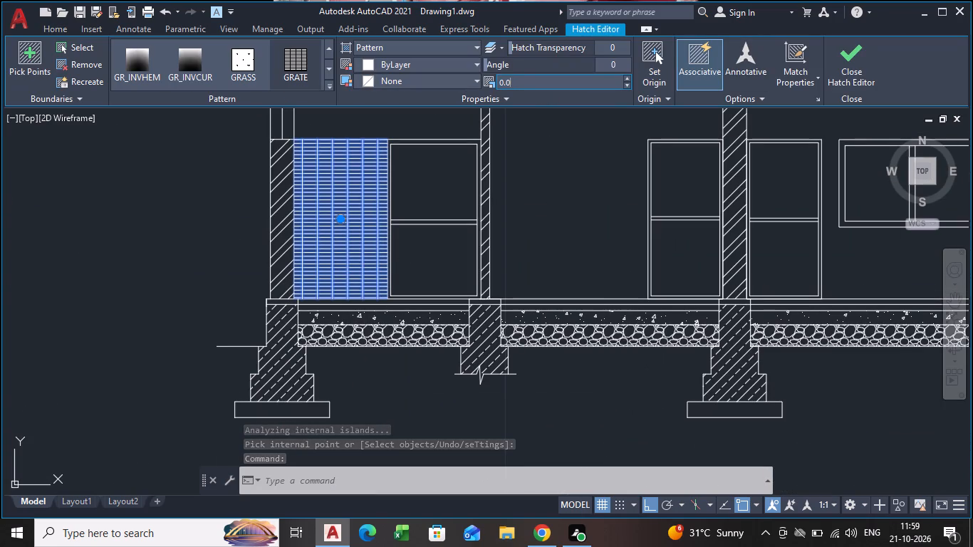
{"action": "key", "text": "8"}
{"action": "key", "text": "Return"}
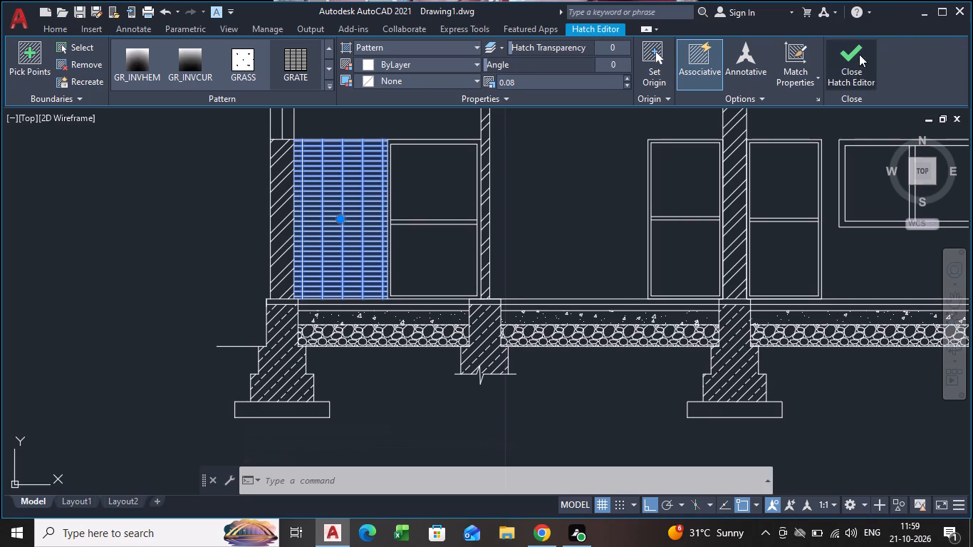
Finish editing the GRATE hatch beside the door.
{"action": "left_click", "coordinate": [859, 54]}
Start a hatch with the AR-SAND pattern in the thin floor layer directly above the concrete in the first bay.
{"action": "scroll", "coordinate": [444, 308], "scroll_direction": "down", "scroll_amount": 2}
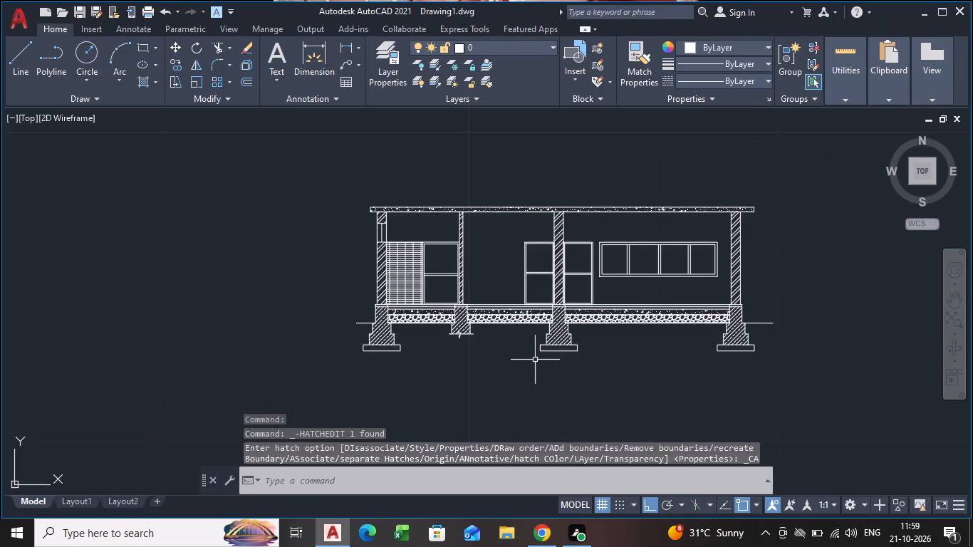
{"action": "scroll", "coordinate": [535, 360], "scroll_direction": "up", "scroll_amount": 1}
{"action": "middle_click_drag", "start_coordinate": [568, 359], "coordinate": [420, 346]}
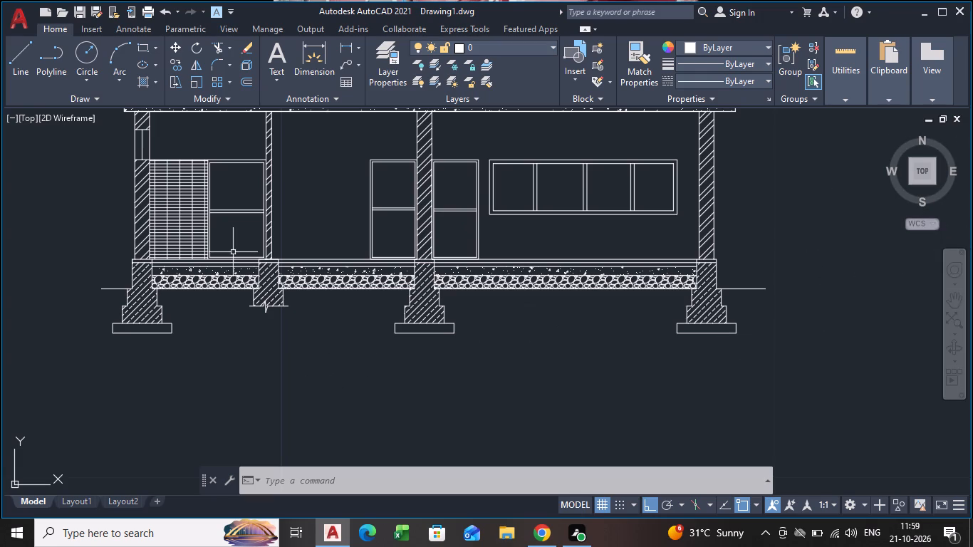
{"action": "scroll", "coordinate": [177, 251], "scroll_direction": "up", "scroll_amount": 3}
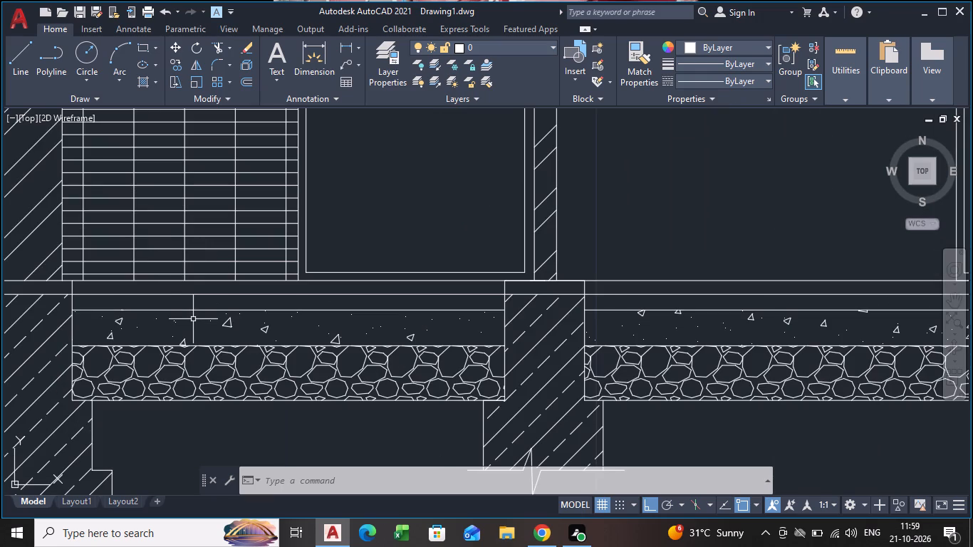
{"action": "scroll", "coordinate": [189, 323], "scroll_direction": "down", "scroll_amount": 1}
{"action": "scroll", "coordinate": [158, 298], "scroll_direction": "up", "scroll_amount": 1}
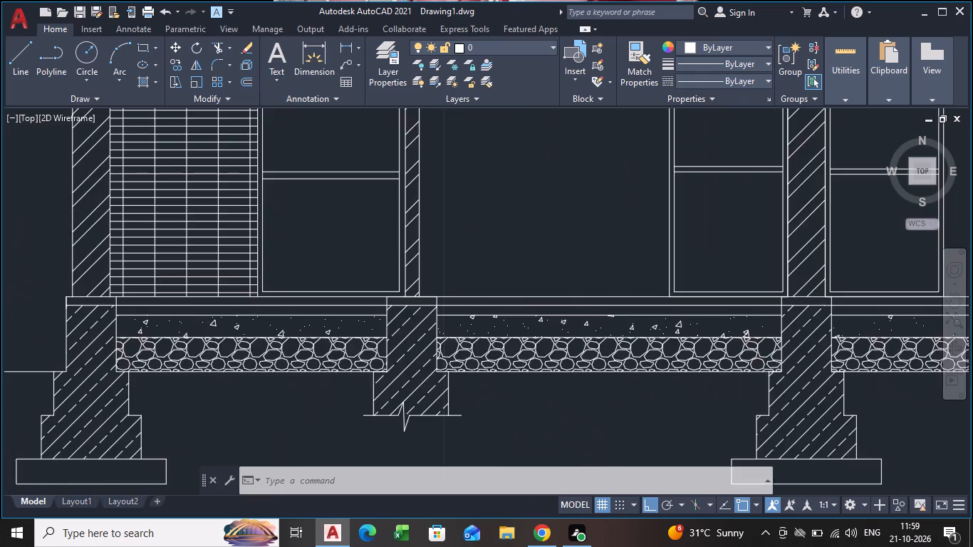
{"action": "scroll", "coordinate": [158, 298], "scroll_direction": "up", "scroll_amount": 1}
{"action": "middle_click_drag", "start_coordinate": [183, 326], "coordinate": [296, 303]}
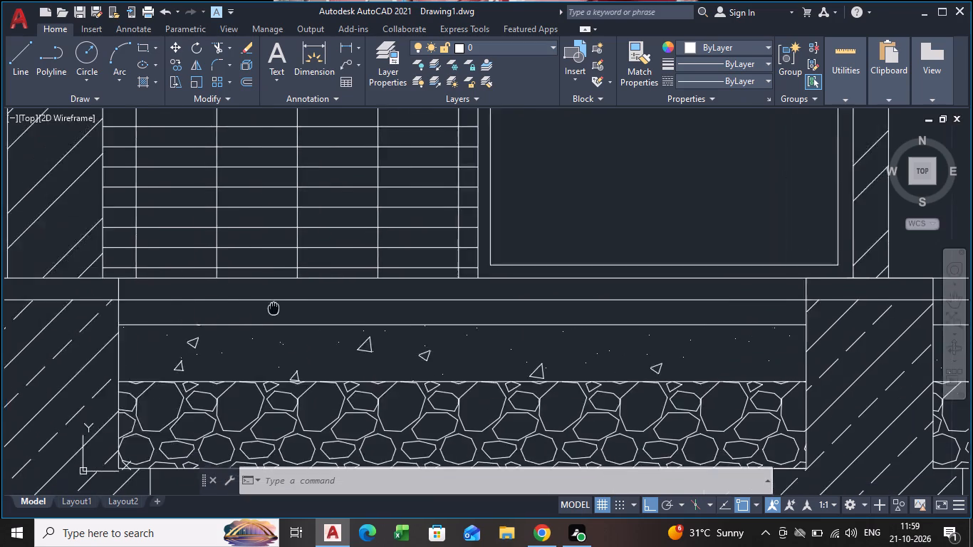
{"action": "middle_click_drag", "start_coordinate": [296, 303], "coordinate": [330, 252]}
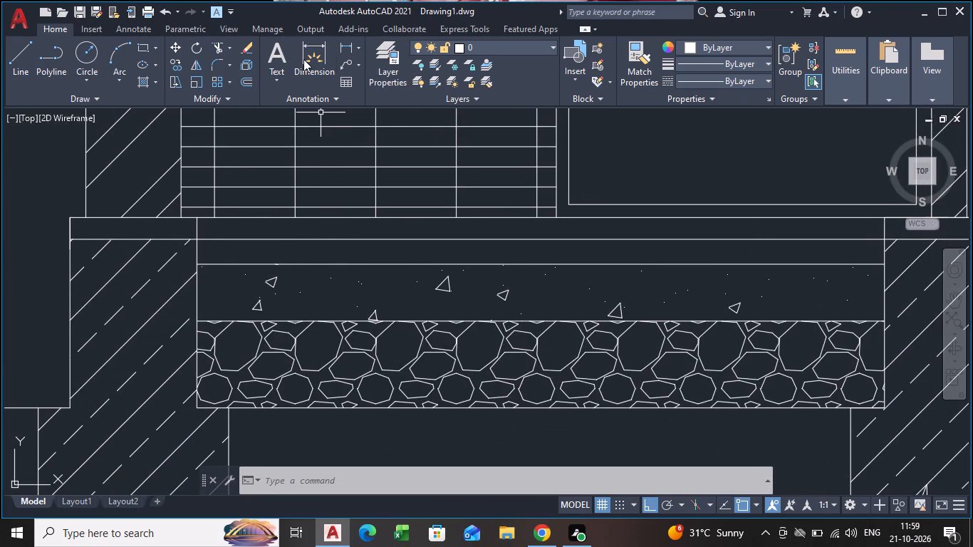
{"action": "key", "text": "h"}
{"action": "key", "text": "Return"}
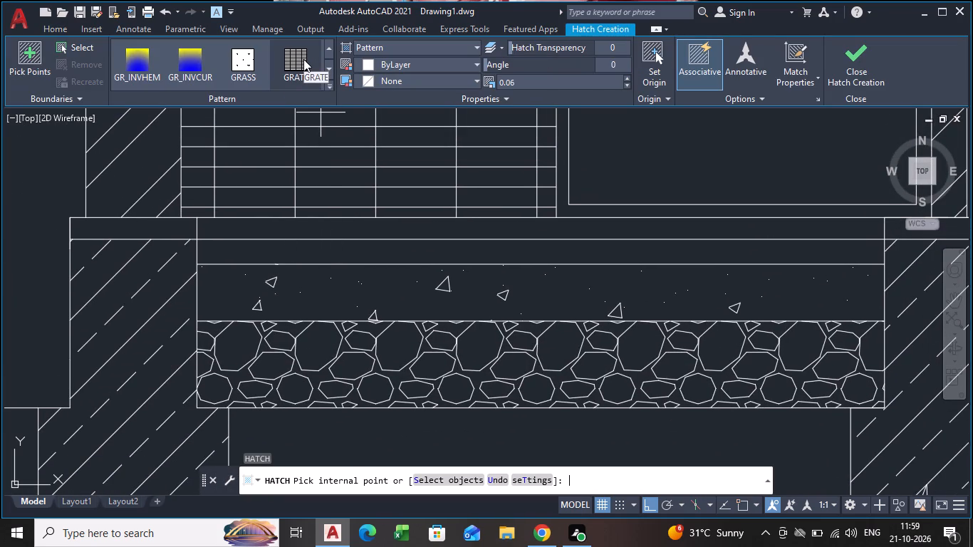
{"action": "scroll", "coordinate": [303, 59], "scroll_direction": "down", "scroll_amount": 2}
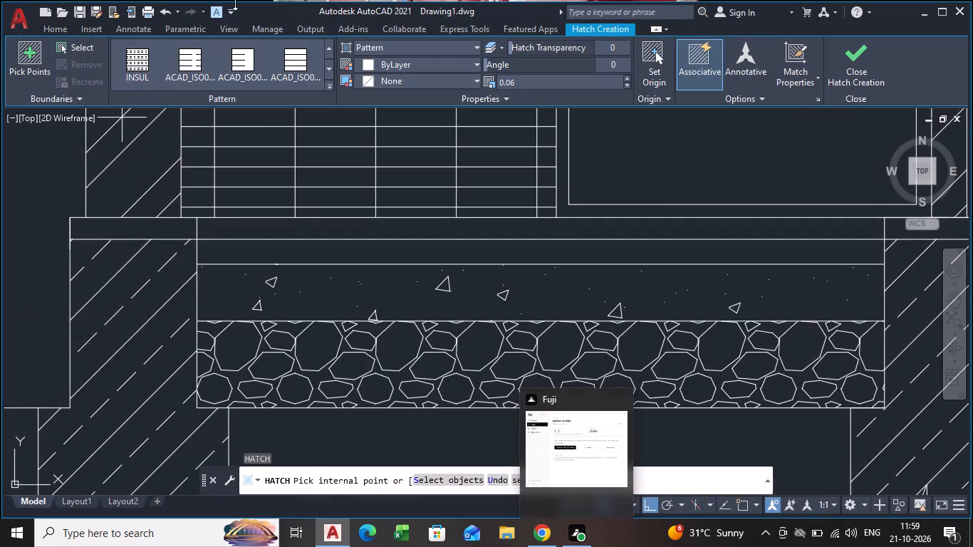
{"action": "scroll", "coordinate": [328, 66], "scroll_direction": "up", "scroll_amount": 5}
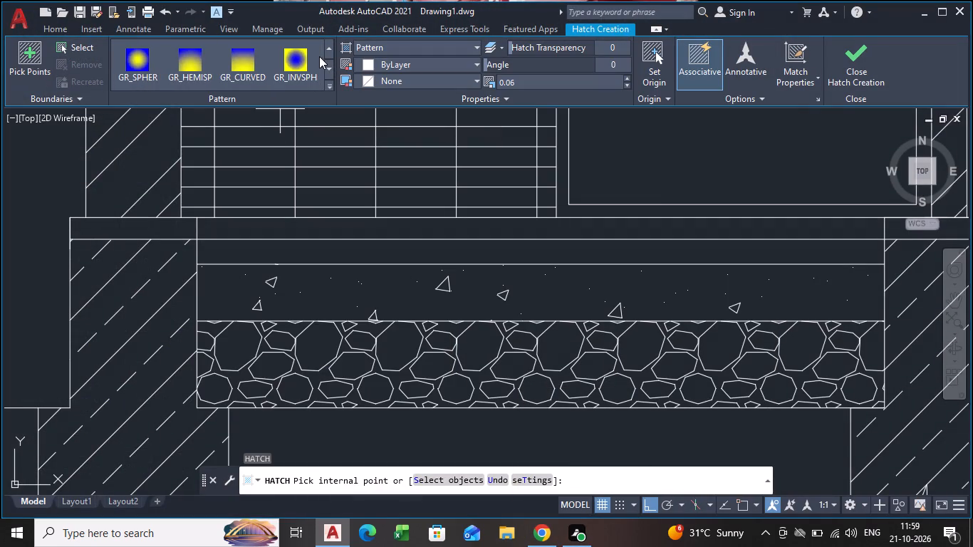
{"action": "scroll", "coordinate": [319, 56], "scroll_direction": "up", "scroll_amount": 3}
{"action": "scroll", "coordinate": [237, 63], "scroll_direction": "down", "scroll_amount": 1}
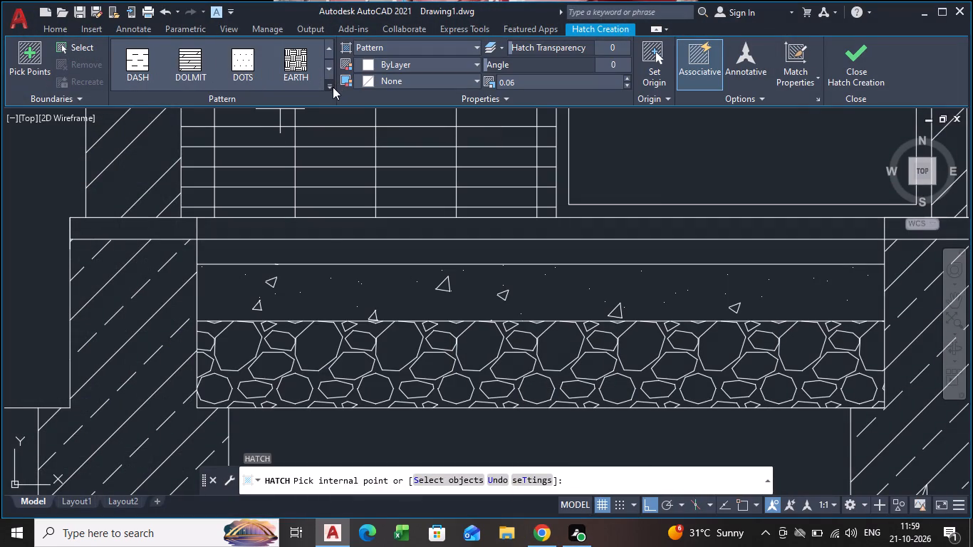
{"action": "left_click", "coordinate": [333, 87]}
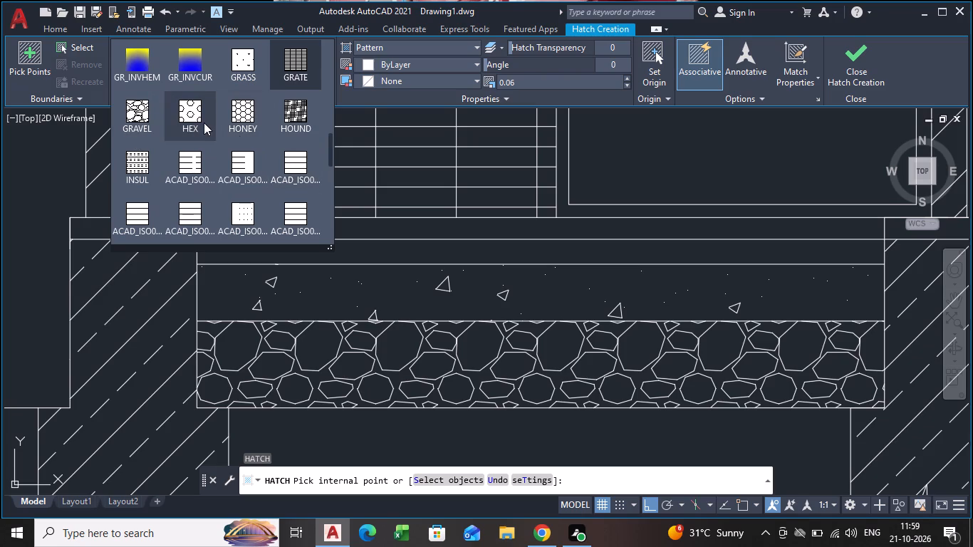
{"action": "scroll", "coordinate": [204, 123], "scroll_direction": "up", "scroll_amount": 4}
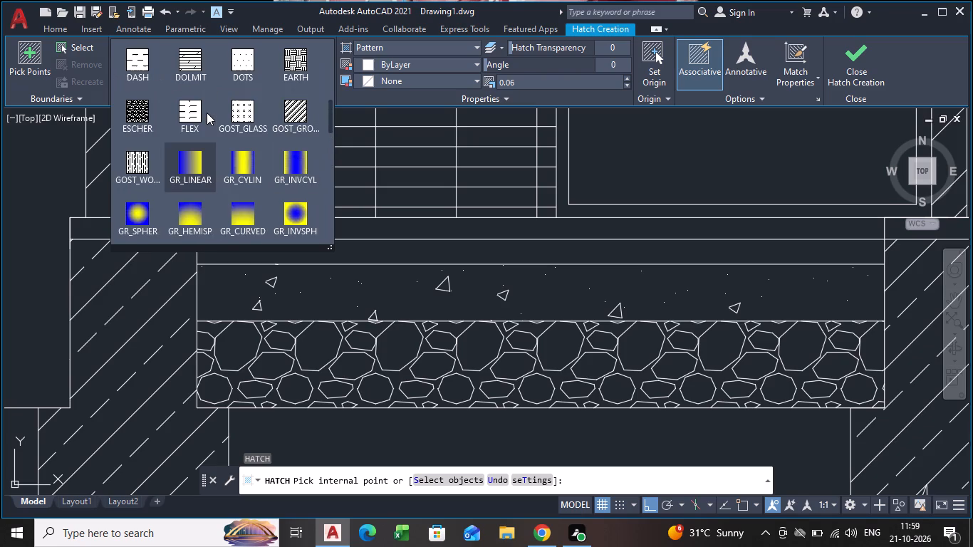
{"action": "scroll", "coordinate": [210, 95], "scroll_direction": "up", "scroll_amount": 2}
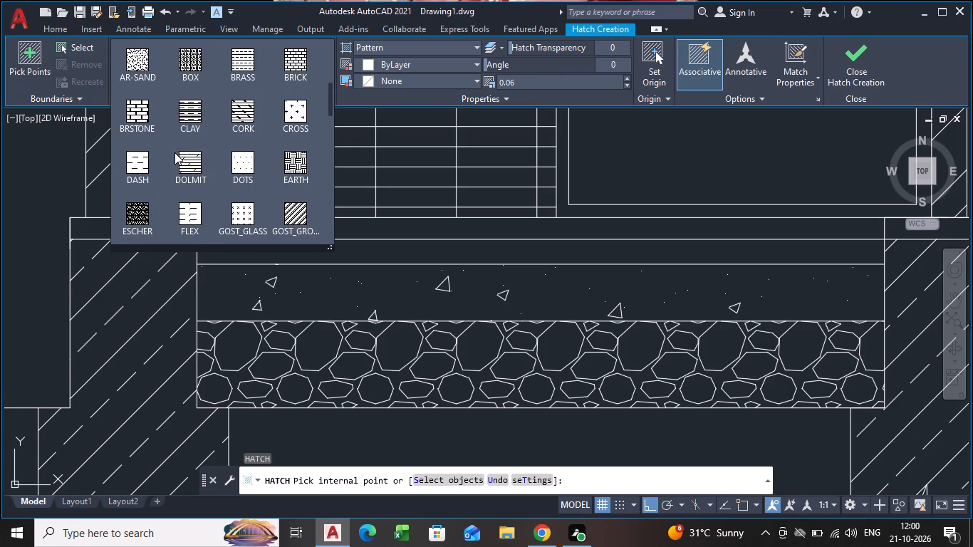
{"action": "scroll", "coordinate": [175, 152], "scroll_direction": "down", "scroll_amount": 1}
{"action": "scroll", "coordinate": [209, 134], "scroll_direction": "up", "scroll_amount": 2}
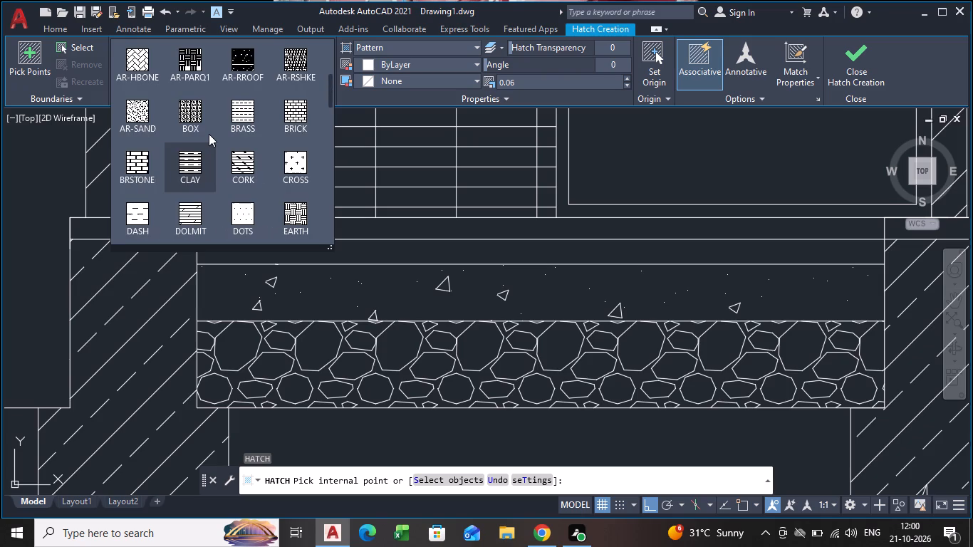
{"action": "scroll", "coordinate": [209, 134], "scroll_direction": "up", "scroll_amount": 3}
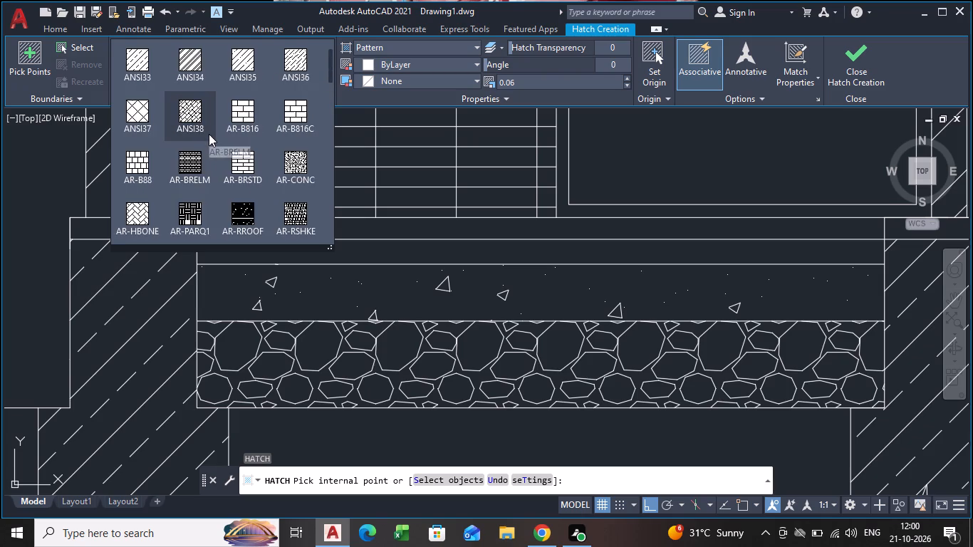
{"action": "scroll", "coordinate": [209, 134], "scroll_direction": "up", "scroll_amount": 4}
{"action": "scroll", "coordinate": [209, 134], "scroll_direction": "down", "scroll_amount": 2}
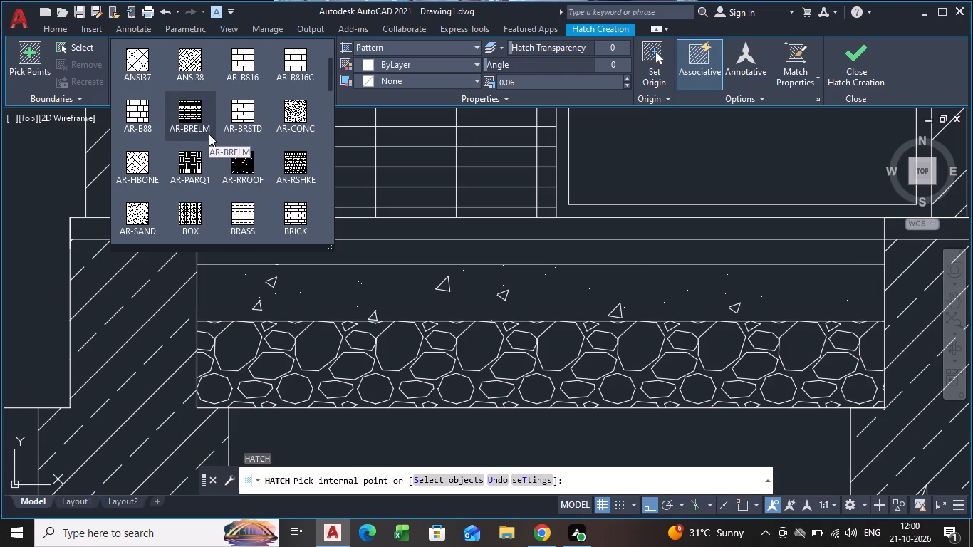
{"action": "scroll", "coordinate": [209, 134], "scroll_direction": "down", "scroll_amount": 1}
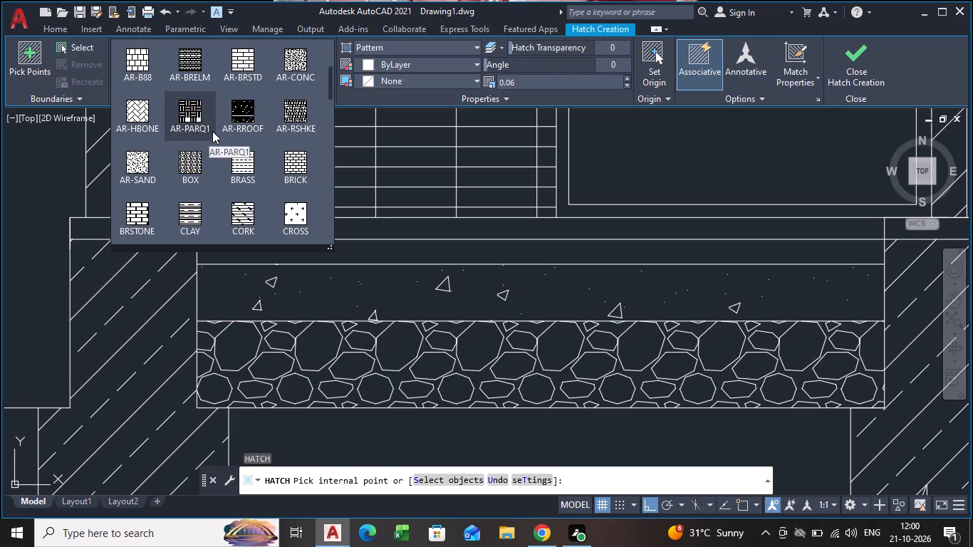
{"action": "left_click", "coordinate": [159, 162]}
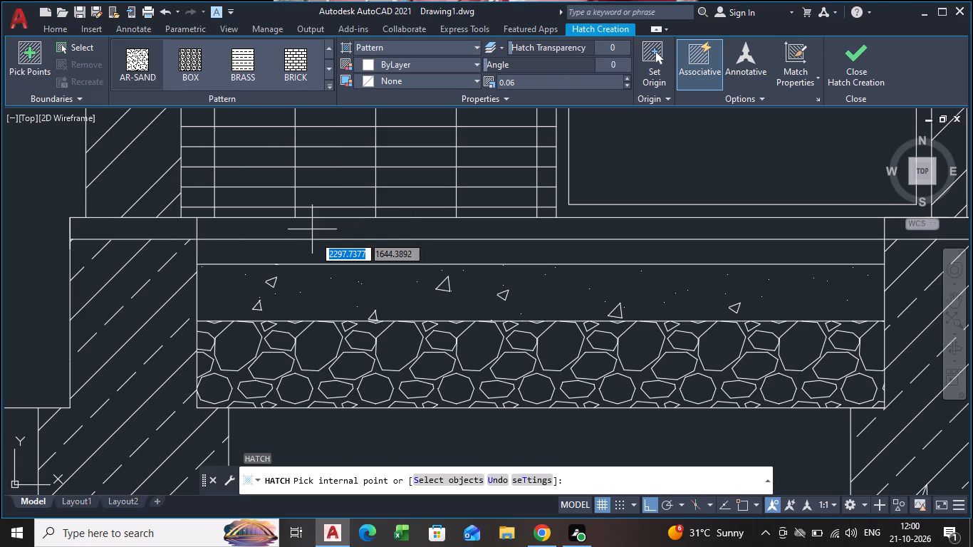
{"action": "scroll", "coordinate": [307, 243], "scroll_direction": "up", "scroll_amount": 2}
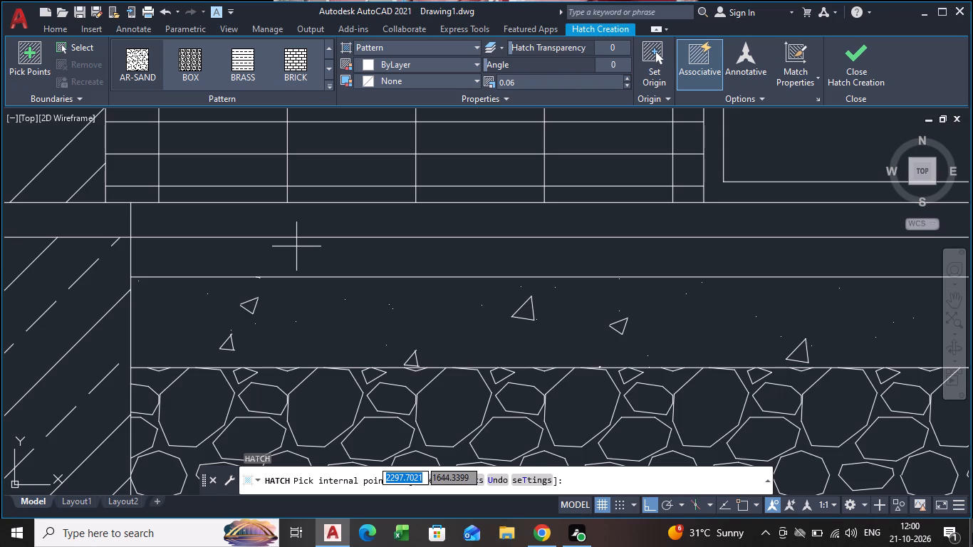
{"action": "left_click", "coordinate": [238, 253]}
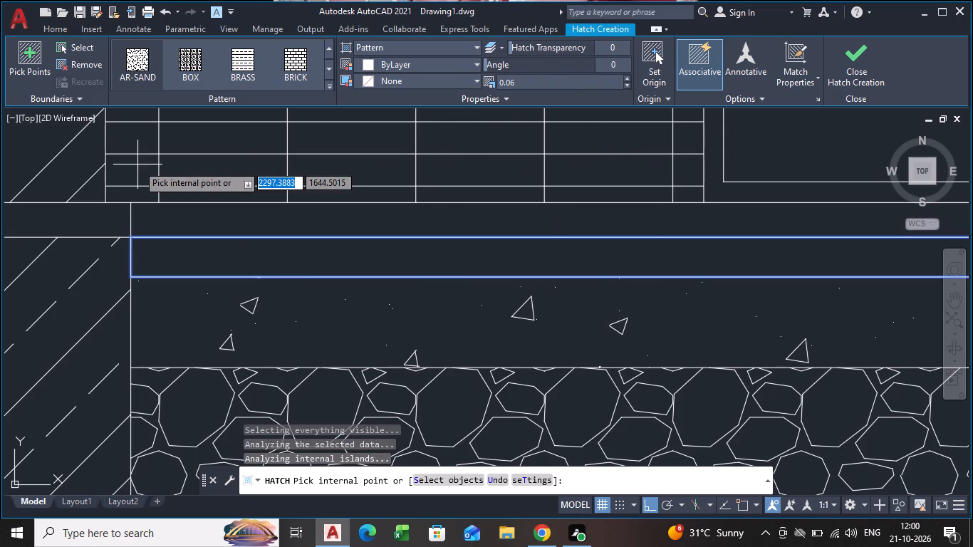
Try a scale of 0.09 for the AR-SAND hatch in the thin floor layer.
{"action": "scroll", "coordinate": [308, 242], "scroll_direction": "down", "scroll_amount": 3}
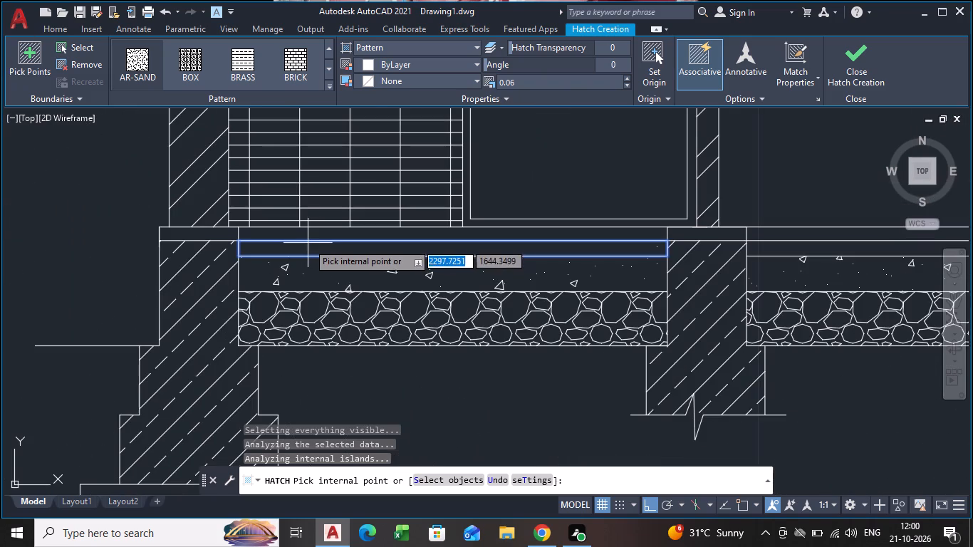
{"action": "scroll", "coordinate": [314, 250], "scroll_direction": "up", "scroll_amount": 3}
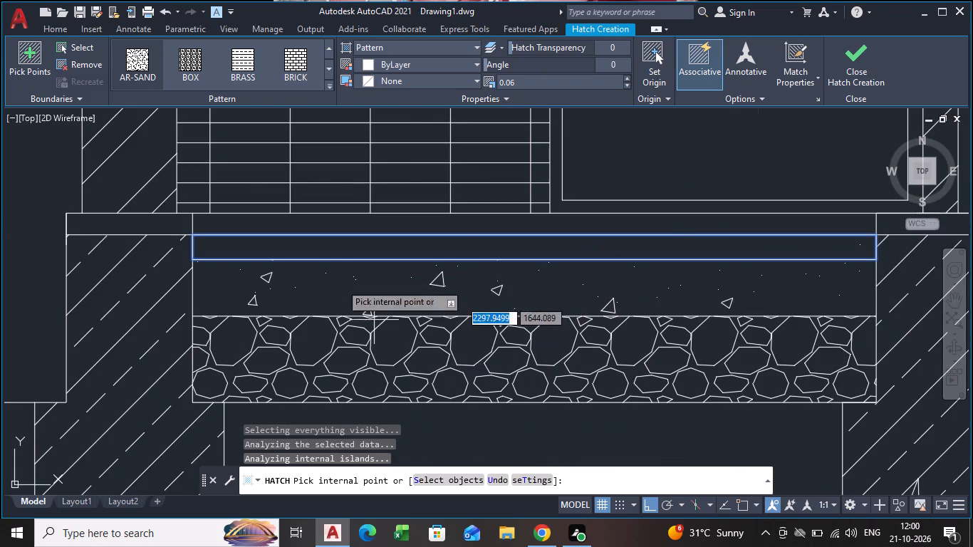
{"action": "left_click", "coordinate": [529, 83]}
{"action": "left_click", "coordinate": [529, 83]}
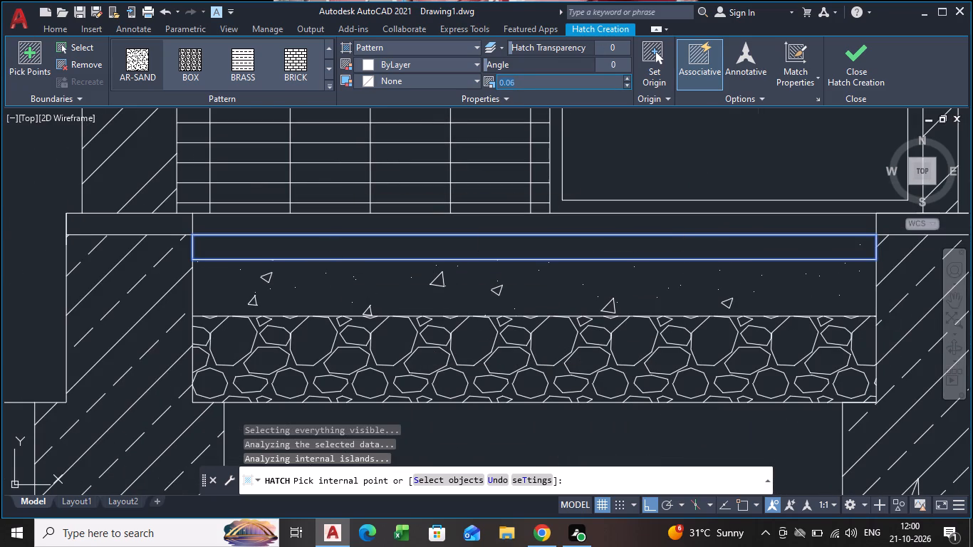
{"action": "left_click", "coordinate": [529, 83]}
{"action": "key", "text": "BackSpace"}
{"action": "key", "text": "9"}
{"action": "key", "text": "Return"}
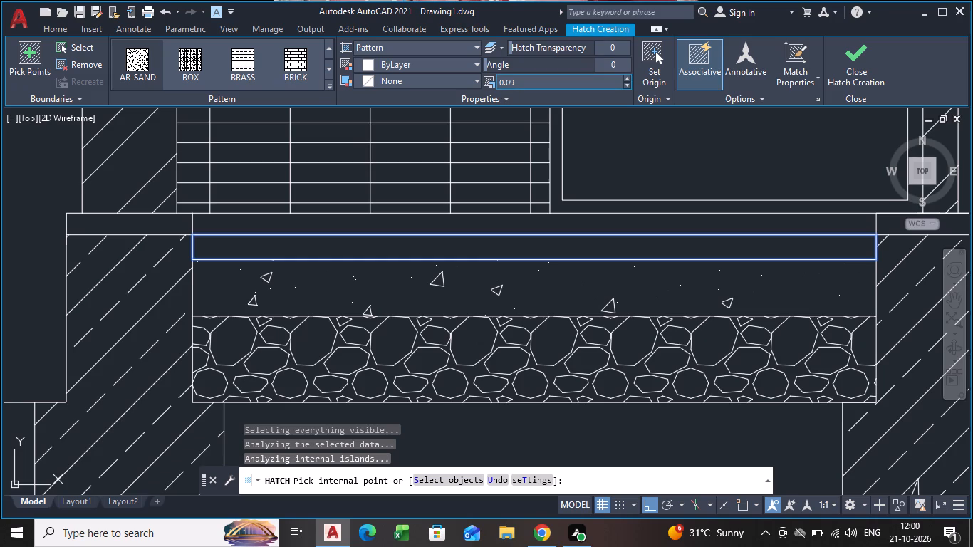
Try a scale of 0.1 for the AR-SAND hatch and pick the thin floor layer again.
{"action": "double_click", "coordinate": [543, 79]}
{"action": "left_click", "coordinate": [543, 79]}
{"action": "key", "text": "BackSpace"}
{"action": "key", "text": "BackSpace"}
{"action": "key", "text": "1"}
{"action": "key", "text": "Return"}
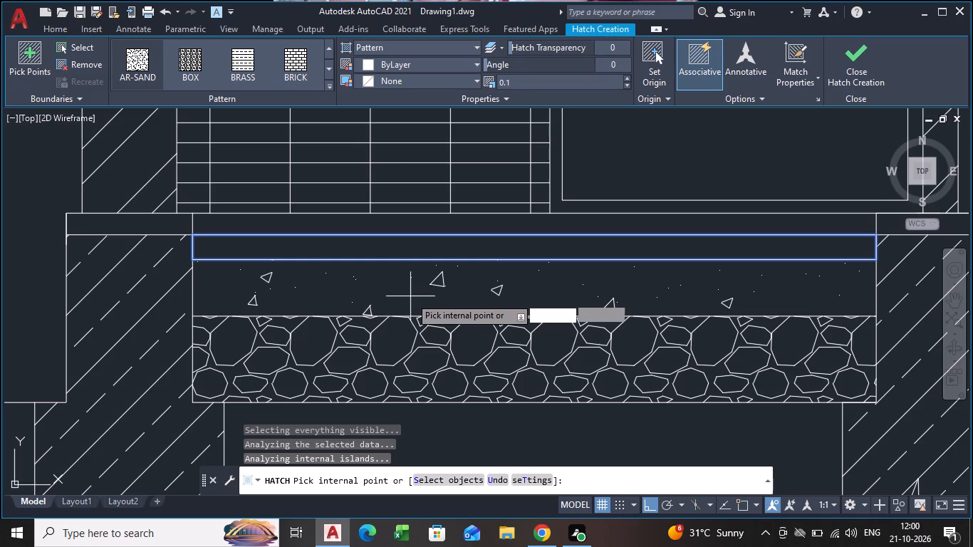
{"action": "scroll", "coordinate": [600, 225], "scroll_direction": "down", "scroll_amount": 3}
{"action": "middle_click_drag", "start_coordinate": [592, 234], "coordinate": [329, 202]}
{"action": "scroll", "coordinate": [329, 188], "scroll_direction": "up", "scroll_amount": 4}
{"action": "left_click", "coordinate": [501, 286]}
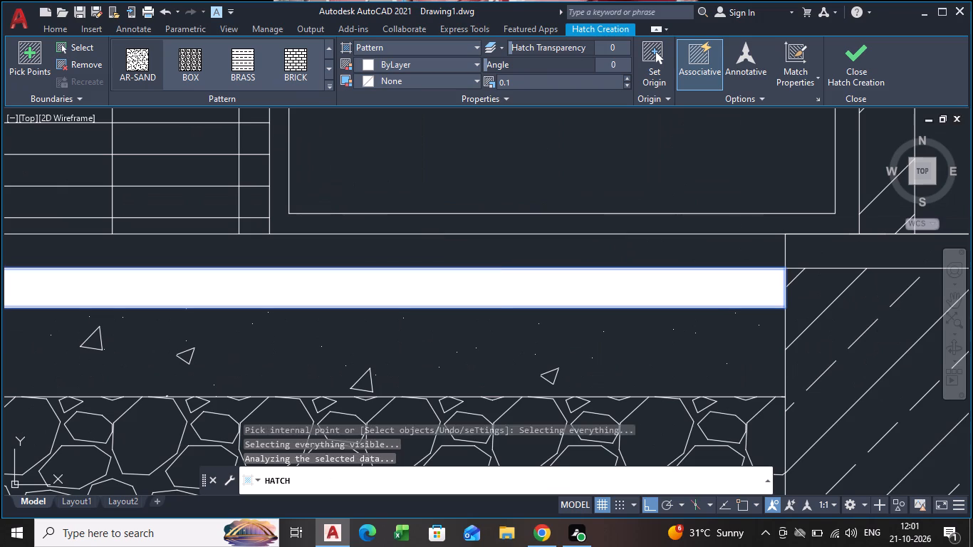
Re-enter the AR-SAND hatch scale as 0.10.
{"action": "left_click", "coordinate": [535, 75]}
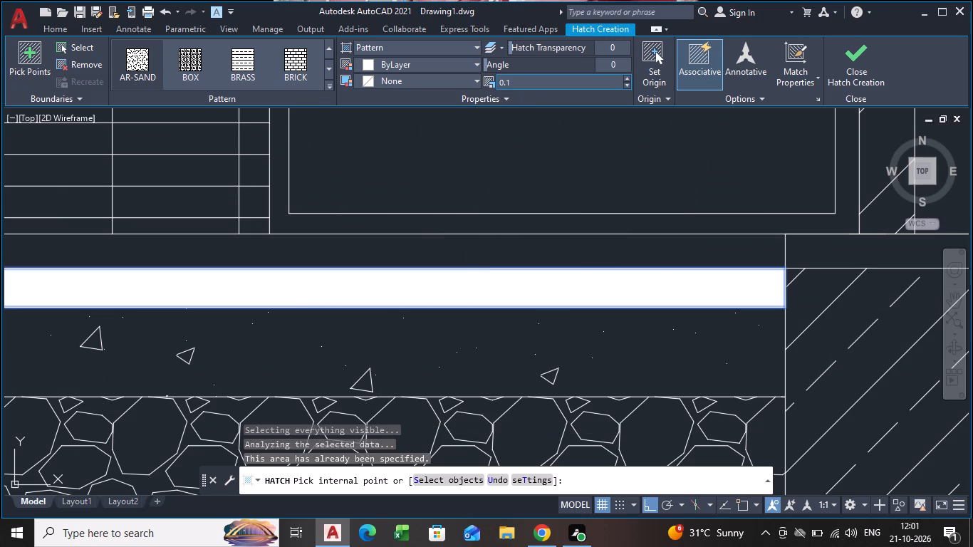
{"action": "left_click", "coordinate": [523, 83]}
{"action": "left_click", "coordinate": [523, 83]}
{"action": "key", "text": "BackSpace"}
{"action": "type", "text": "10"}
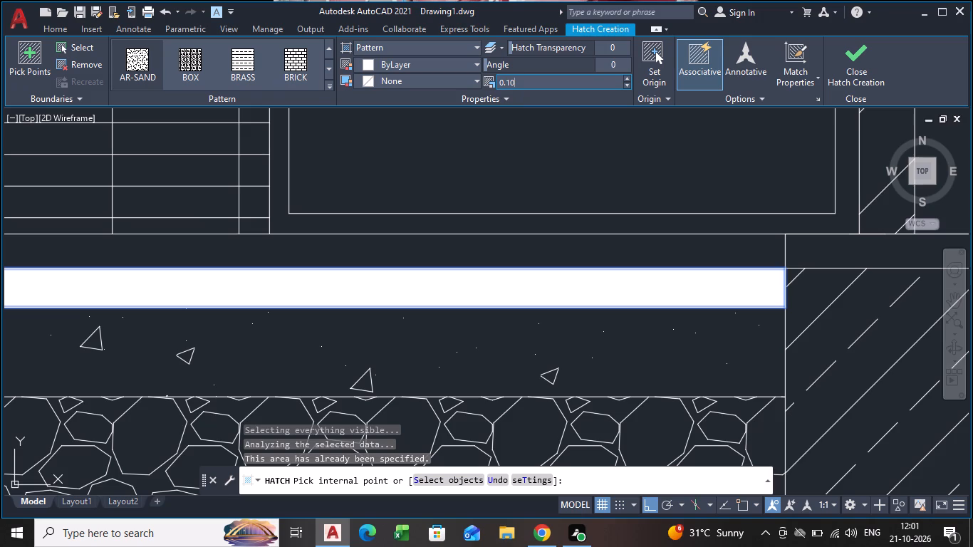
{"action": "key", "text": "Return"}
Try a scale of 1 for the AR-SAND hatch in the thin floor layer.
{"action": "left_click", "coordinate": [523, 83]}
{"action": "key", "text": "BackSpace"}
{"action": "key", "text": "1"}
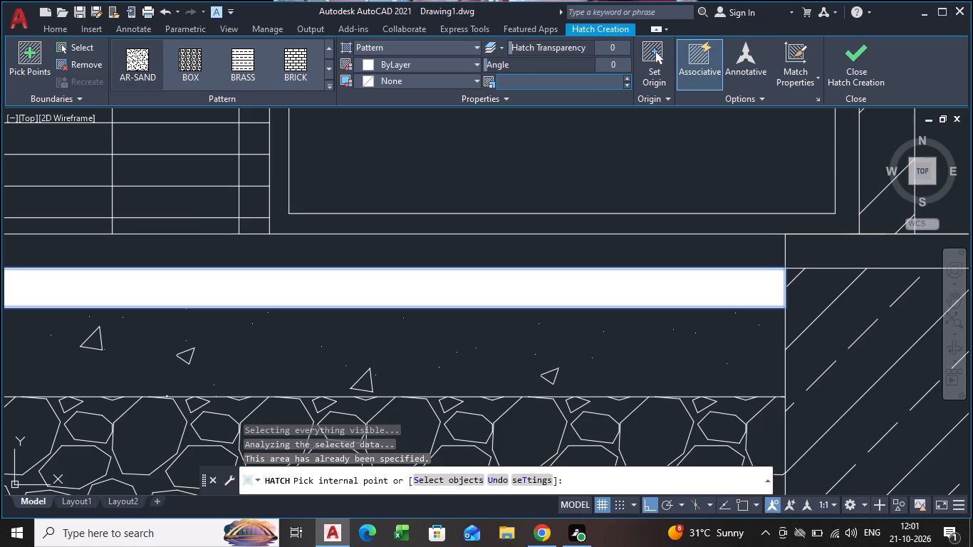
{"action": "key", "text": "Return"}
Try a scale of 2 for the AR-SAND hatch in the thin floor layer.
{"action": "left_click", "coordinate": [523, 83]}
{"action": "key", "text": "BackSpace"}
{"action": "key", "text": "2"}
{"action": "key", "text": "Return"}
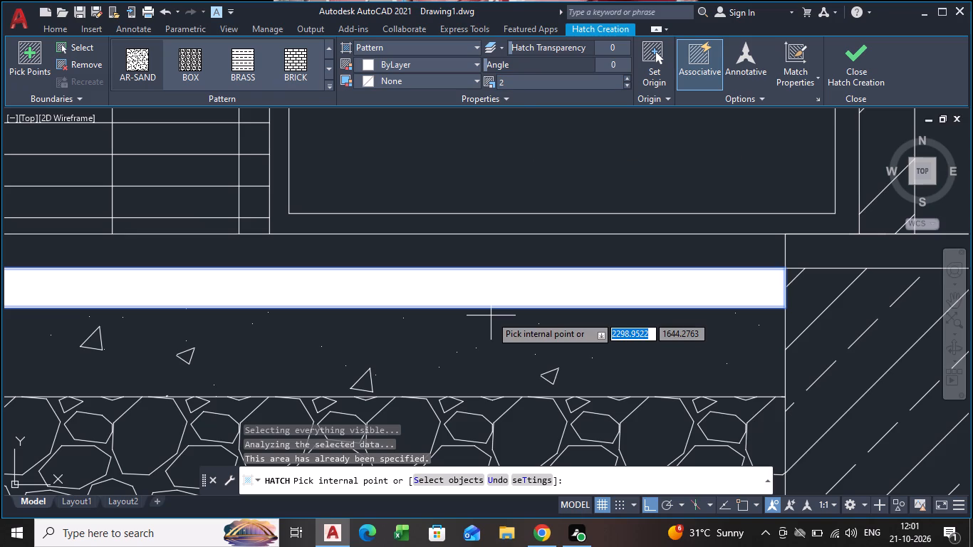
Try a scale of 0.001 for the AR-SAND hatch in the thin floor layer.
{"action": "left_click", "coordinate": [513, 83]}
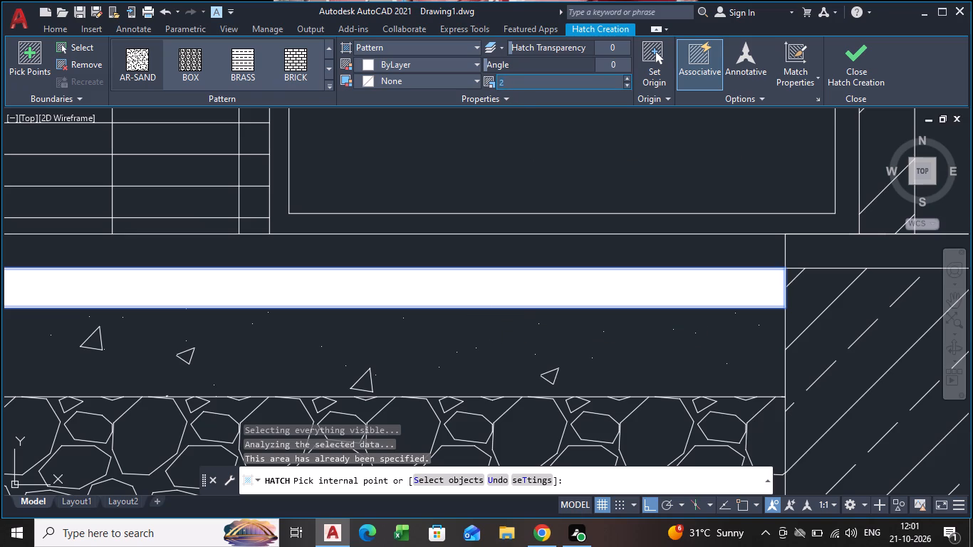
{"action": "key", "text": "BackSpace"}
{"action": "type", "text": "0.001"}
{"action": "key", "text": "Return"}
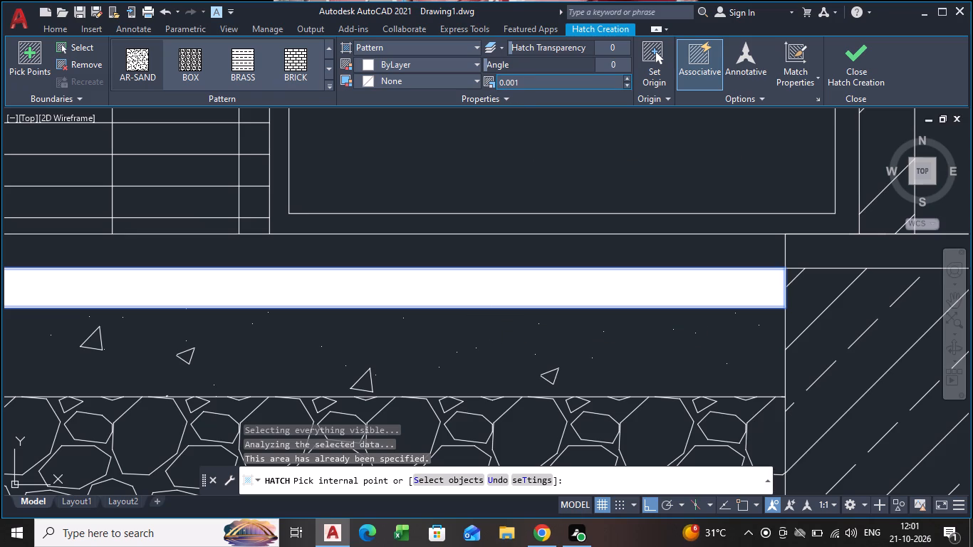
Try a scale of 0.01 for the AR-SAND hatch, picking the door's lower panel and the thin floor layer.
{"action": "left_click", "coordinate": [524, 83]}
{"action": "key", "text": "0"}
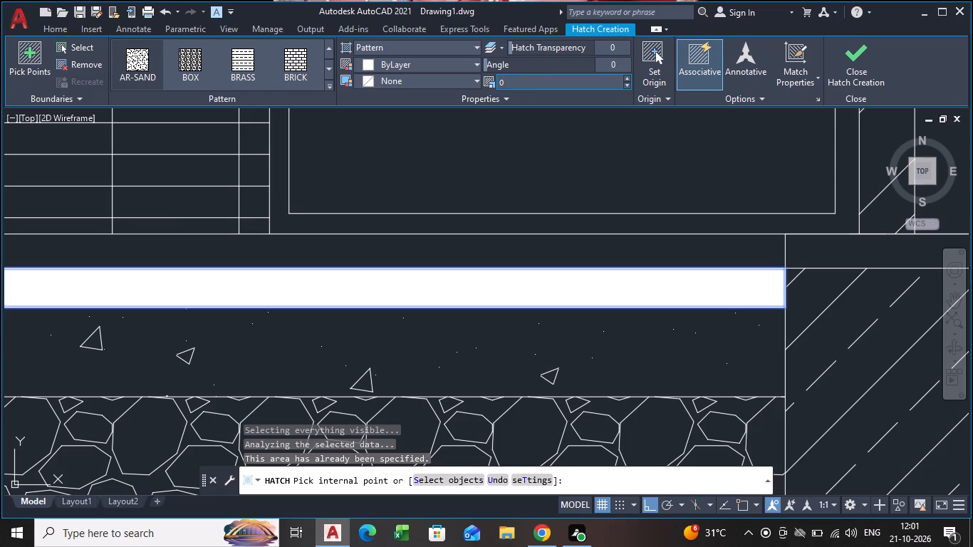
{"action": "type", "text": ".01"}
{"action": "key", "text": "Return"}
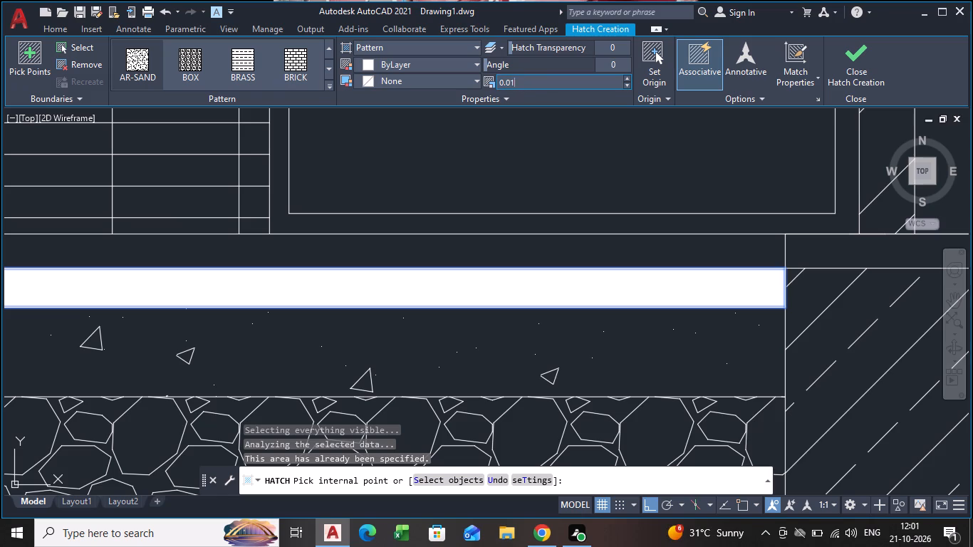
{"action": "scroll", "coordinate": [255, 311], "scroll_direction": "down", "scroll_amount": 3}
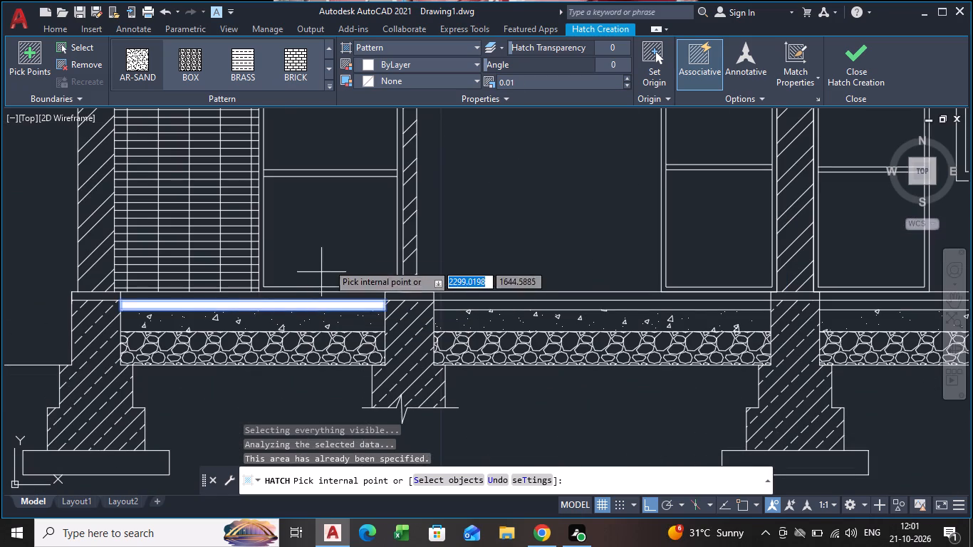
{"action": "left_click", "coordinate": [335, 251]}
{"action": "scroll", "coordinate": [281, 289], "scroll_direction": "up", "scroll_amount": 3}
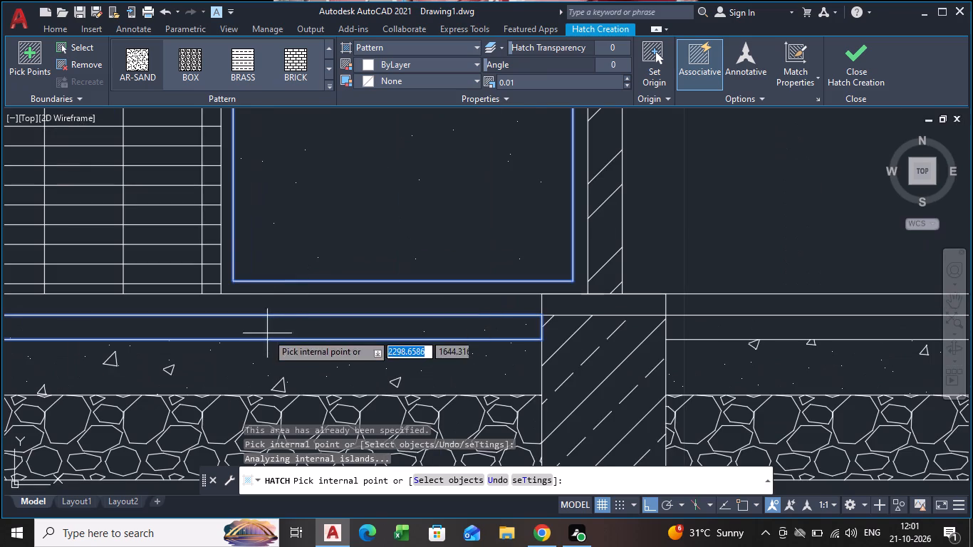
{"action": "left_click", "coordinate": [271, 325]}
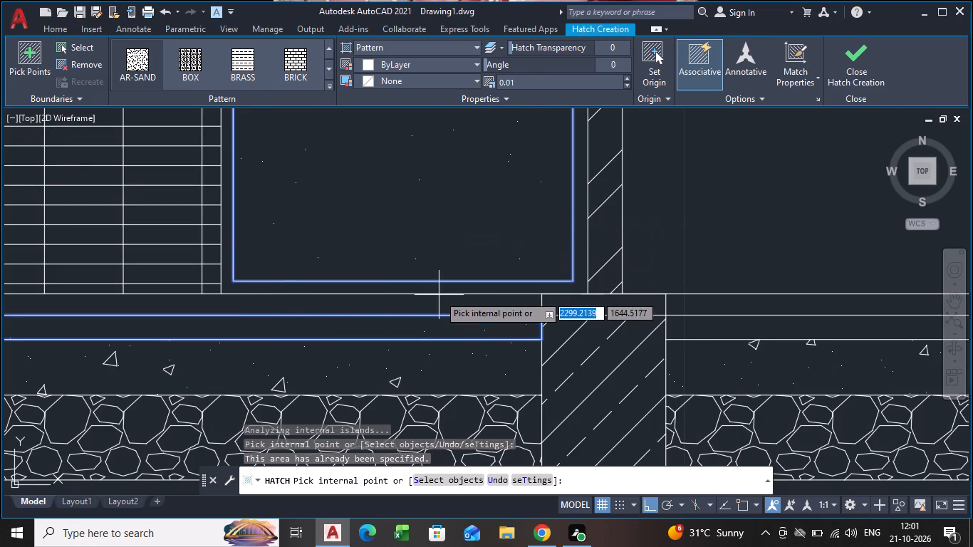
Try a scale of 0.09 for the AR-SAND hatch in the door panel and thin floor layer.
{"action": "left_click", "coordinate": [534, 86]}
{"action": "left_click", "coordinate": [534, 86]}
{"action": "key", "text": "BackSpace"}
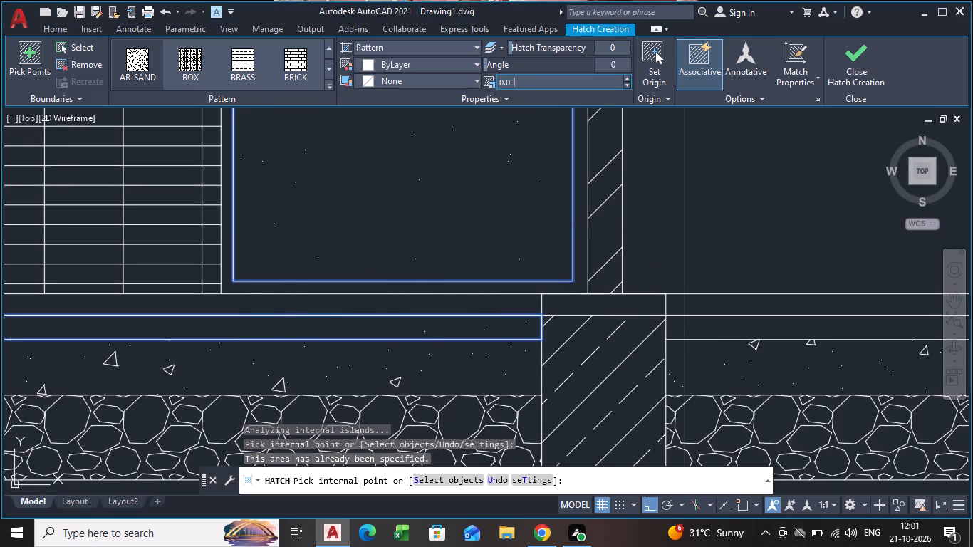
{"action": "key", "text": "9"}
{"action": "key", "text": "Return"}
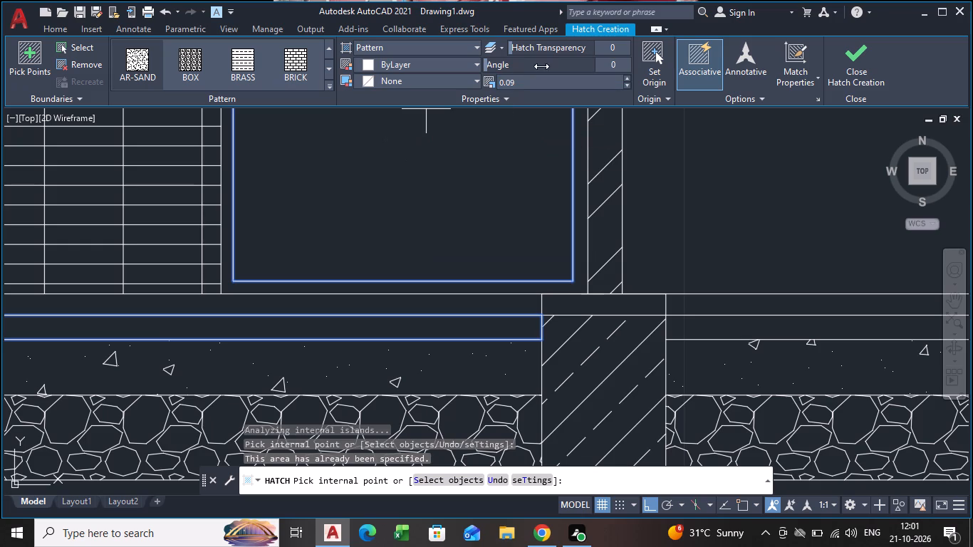
Set the AR-SAND hatch scale to 0.001 and finish the hatch.
{"action": "left_click", "coordinate": [539, 75]}
{"action": "double_click", "coordinate": [536, 78]}
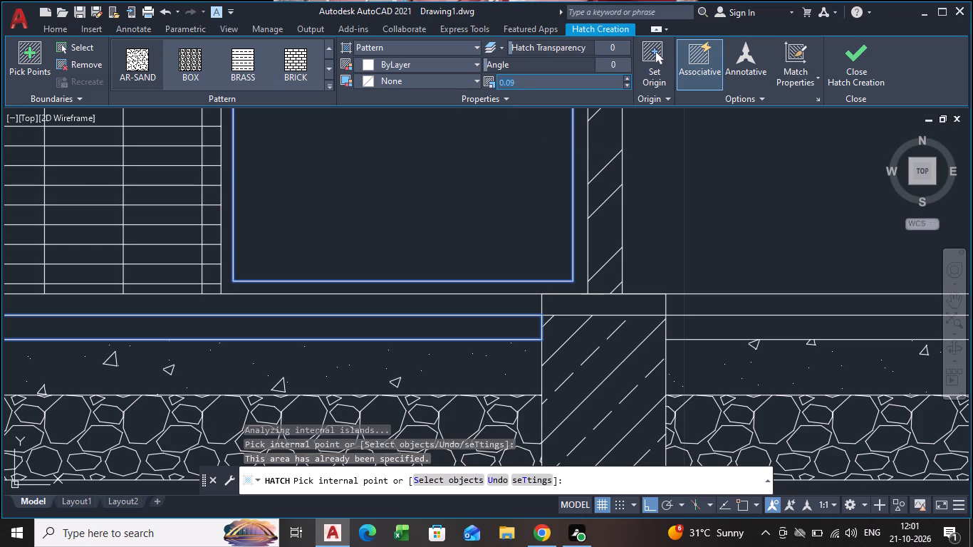
{"action": "left_click", "coordinate": [536, 78]}
{"action": "key", "text": "BackSpace"}
{"action": "key", "text": "BackSpace"}
{"action": "type", "text": "001"}
{"action": "key", "text": "Return"}
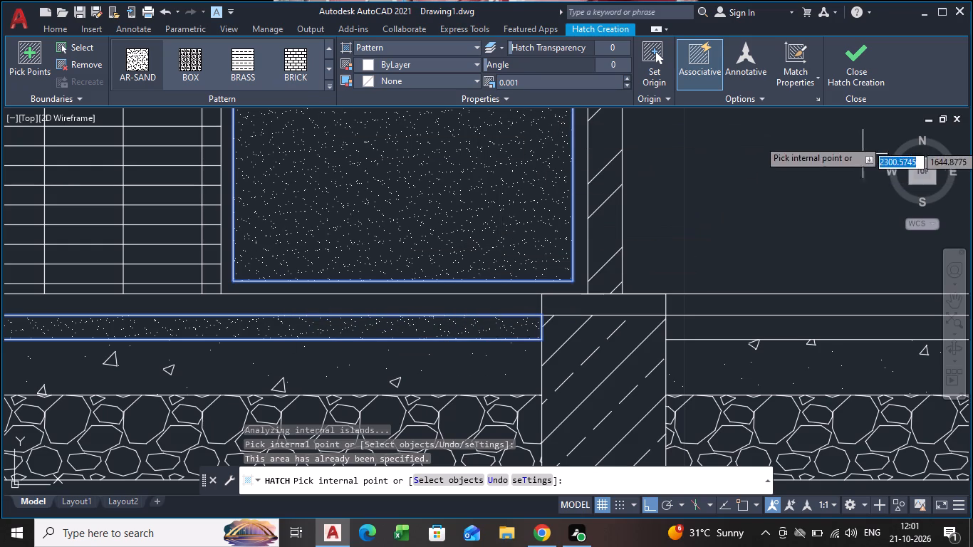
{"action": "left_click", "coordinate": [857, 68]}
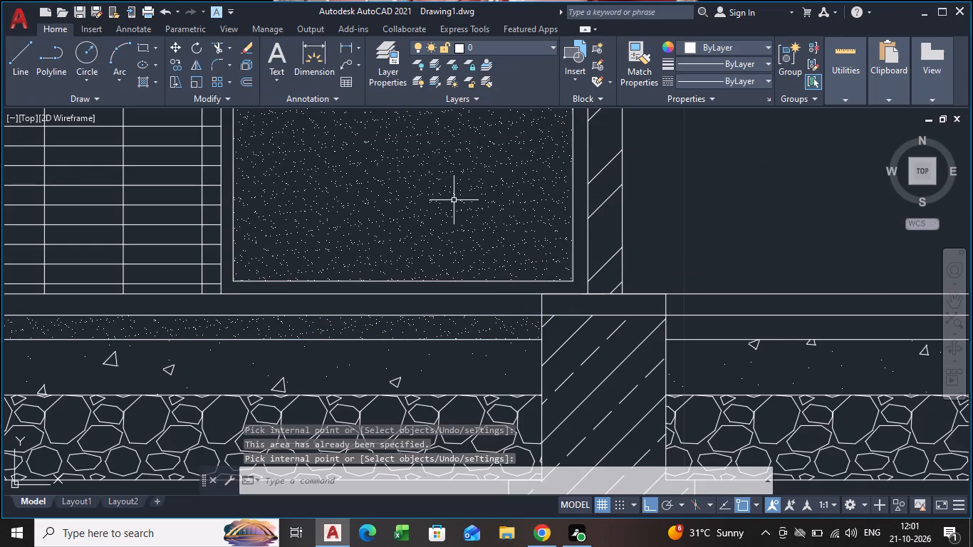
Delete the AR-SAND hatch covering the door's lower panel and the thin floor layer.
{"action": "left_click", "coordinate": [454, 200]}
{"action": "key", "text": "Delete"}
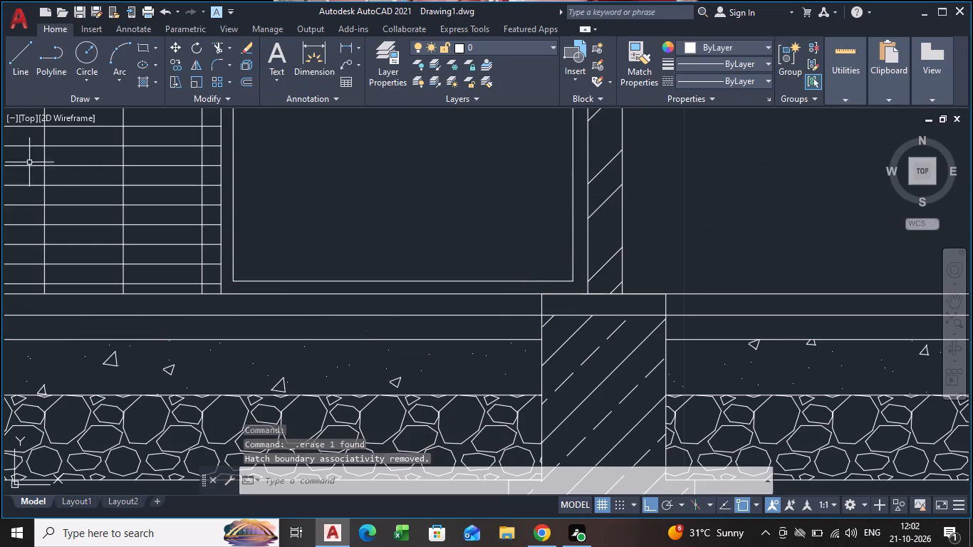
Hatch only the thin floor layer below the grated area and door with AR-SAND at scale 0.001.
{"action": "key", "text": "h"}
{"action": "key", "text": "Return"}
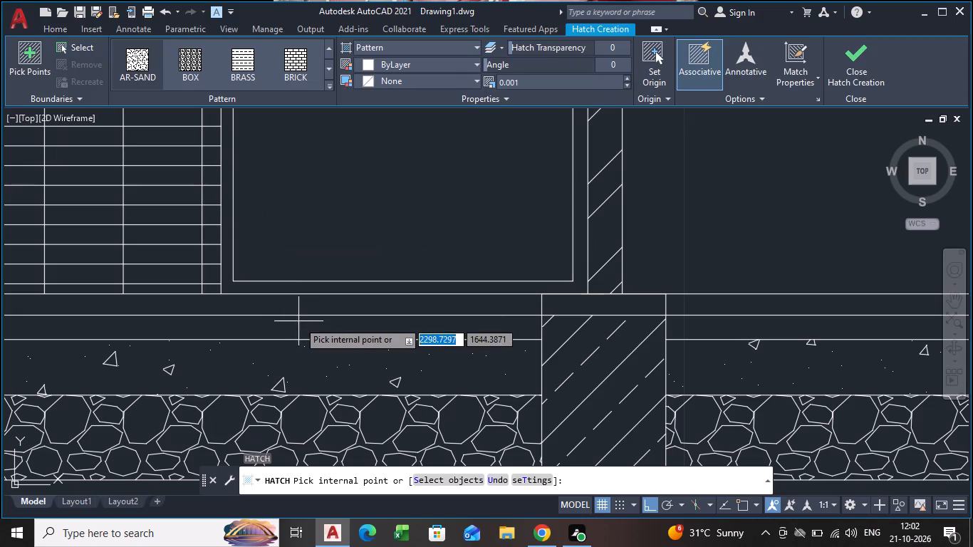
{"action": "left_click", "coordinate": [300, 327]}
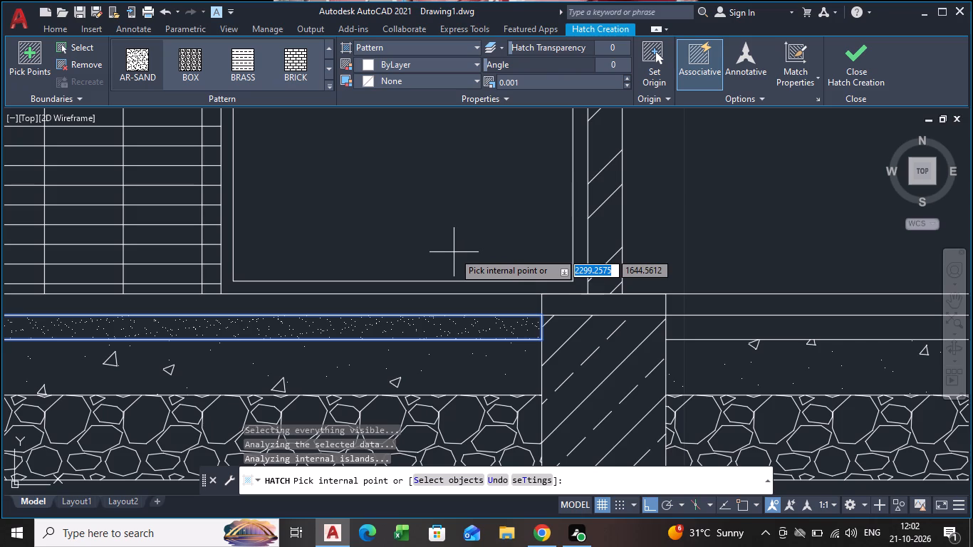
{"action": "left_click", "coordinate": [857, 66]}
Hatch the thin floor layer in the other two bays with AR-SAND at scale 0.001.
{"action": "scroll", "coordinate": [493, 272], "scroll_direction": "down", "scroll_amount": 2}
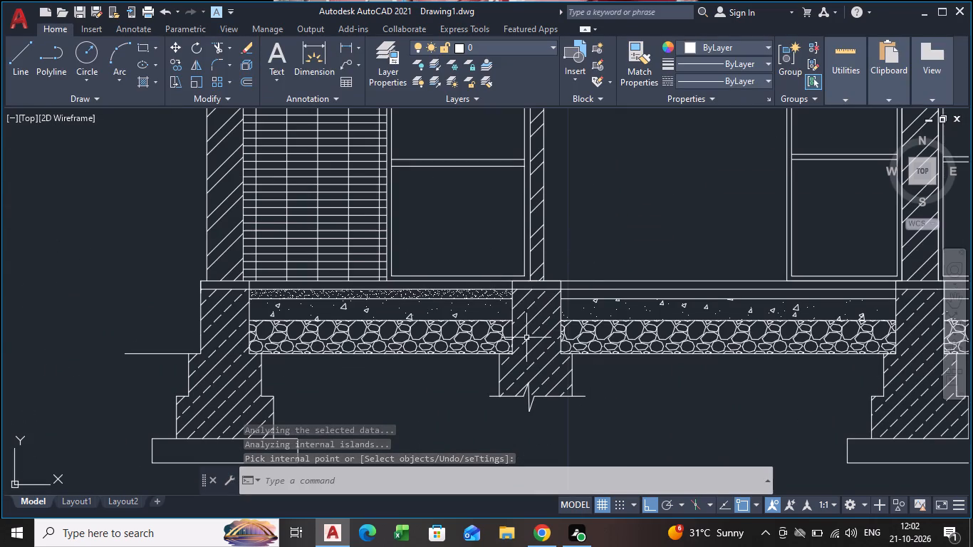
{"action": "key", "text": "h"}
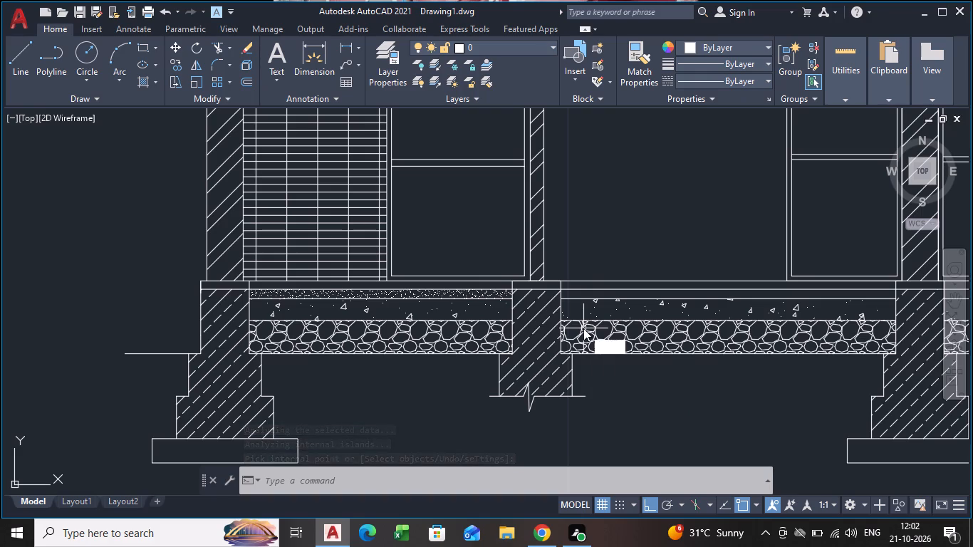
{"action": "key", "text": "Return"}
{"action": "scroll", "coordinate": [639, 307], "scroll_direction": "up", "scroll_amount": 2}
{"action": "left_click", "coordinate": [573, 279]}
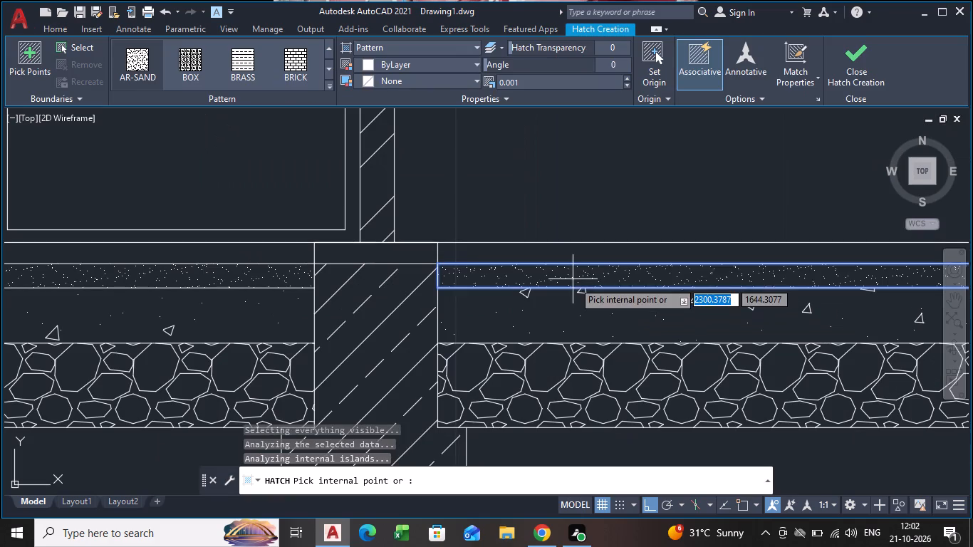
{"action": "scroll", "coordinate": [593, 302], "scroll_direction": "down", "scroll_amount": 4}
{"action": "middle_click_drag", "start_coordinate": [586, 303], "coordinate": [0, 246]}
{"action": "scroll", "coordinate": [369, 212], "scroll_direction": "up", "scroll_amount": 2}
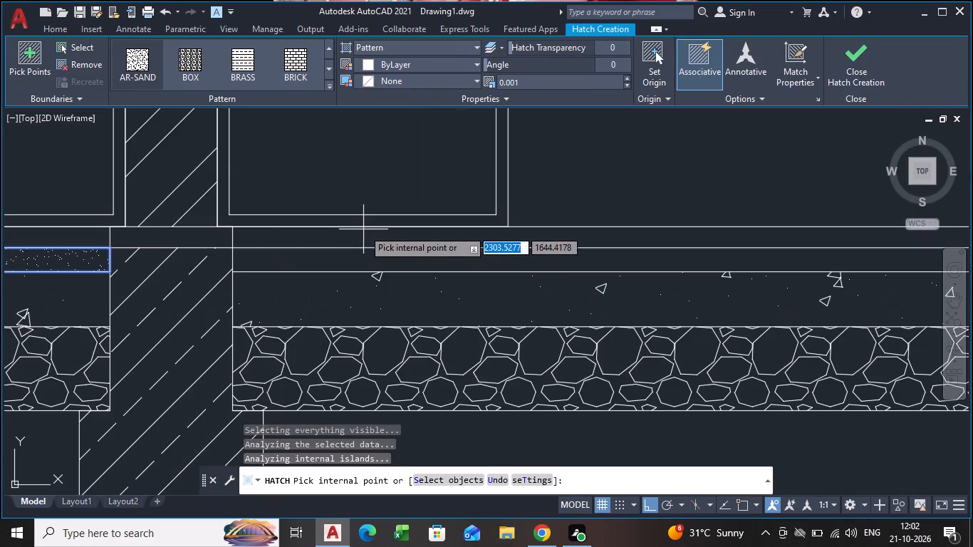
{"action": "left_click", "coordinate": [345, 264]}
{"action": "scroll", "coordinate": [434, 249], "scroll_direction": "down", "scroll_amount": 4}
{"action": "scroll", "coordinate": [587, 279], "scroll_direction": "down", "scroll_amount": 3}
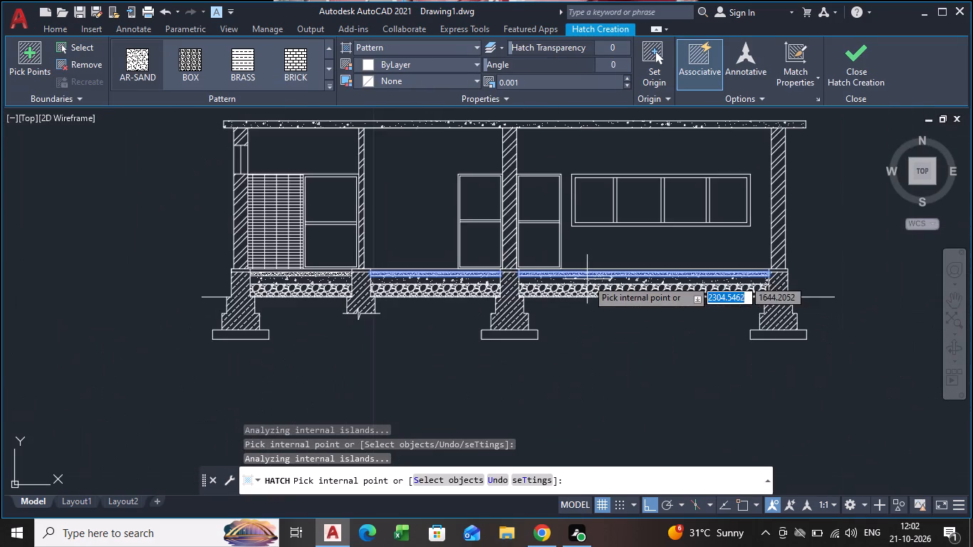
{"action": "middle_click_drag", "start_coordinate": [578, 283], "coordinate": [303, 324]}
{"action": "scroll", "coordinate": [303, 324], "scroll_direction": "down", "scroll_amount": 1}
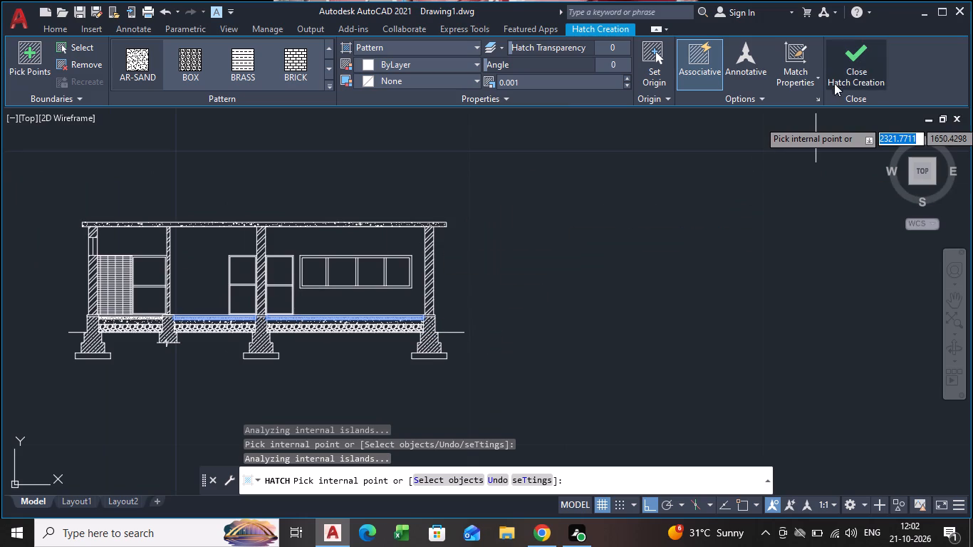
{"action": "left_click", "coordinate": [839, 75]}
{"action": "scroll", "coordinate": [286, 316], "scroll_direction": "up", "scroll_amount": 2}
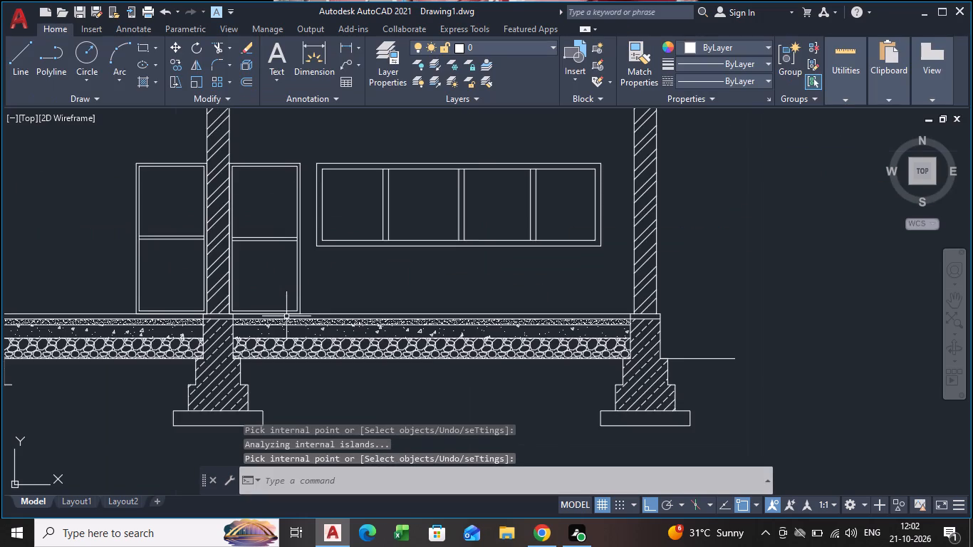
{"action": "middle_click_drag", "start_coordinate": [224, 345], "coordinate": [387, 301]}
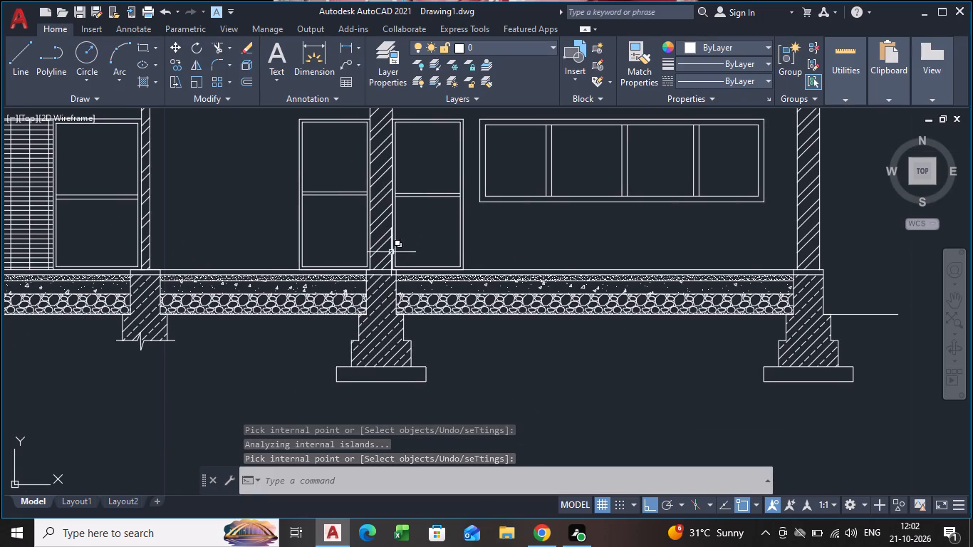
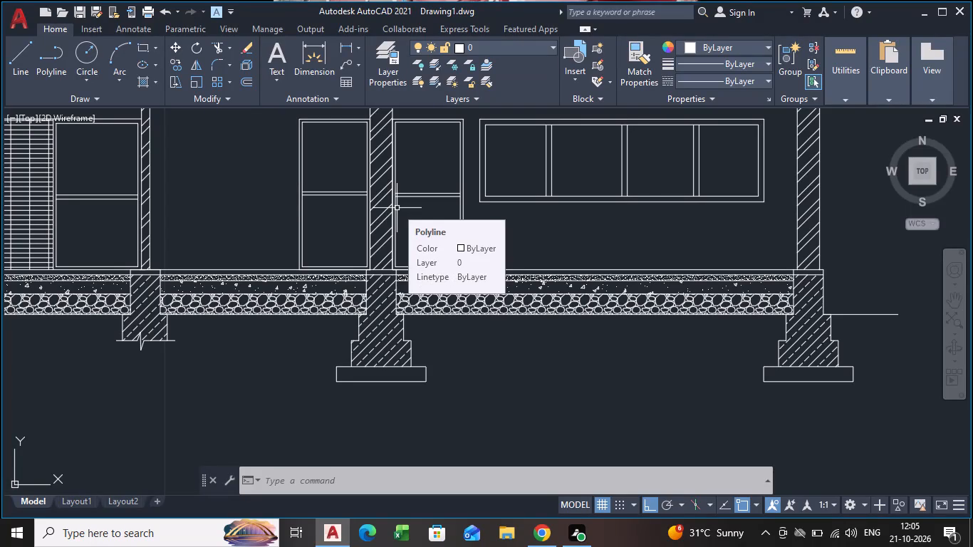
Start a new hatch and look through the available patterns for one that suits the window glass.
{"action": "scroll", "coordinate": [464, 322], "scroll_direction": "down", "scroll_amount": 4}
{"action": "scroll", "coordinate": [454, 296], "scroll_direction": "up", "scroll_amount": 1}
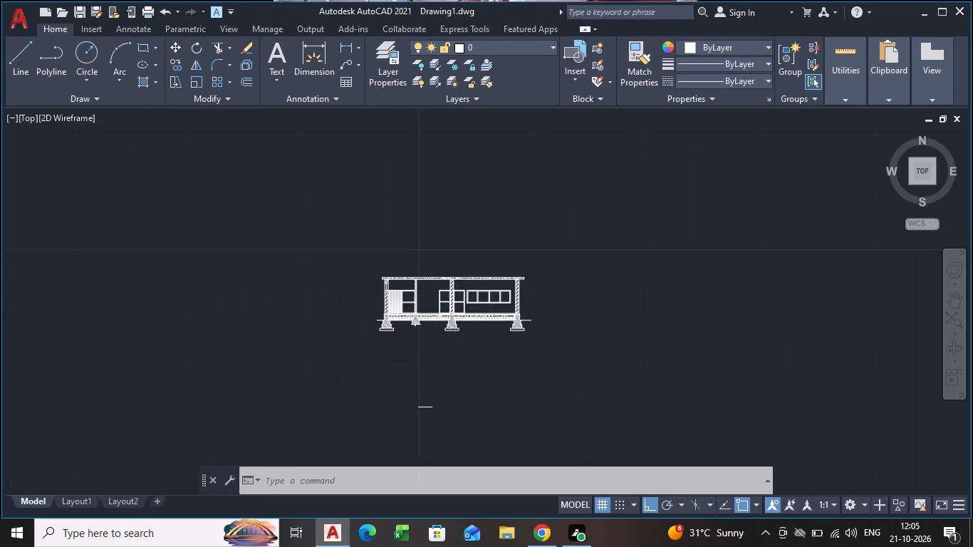
{"action": "scroll", "coordinate": [454, 296], "scroll_direction": "up", "scroll_amount": 2}
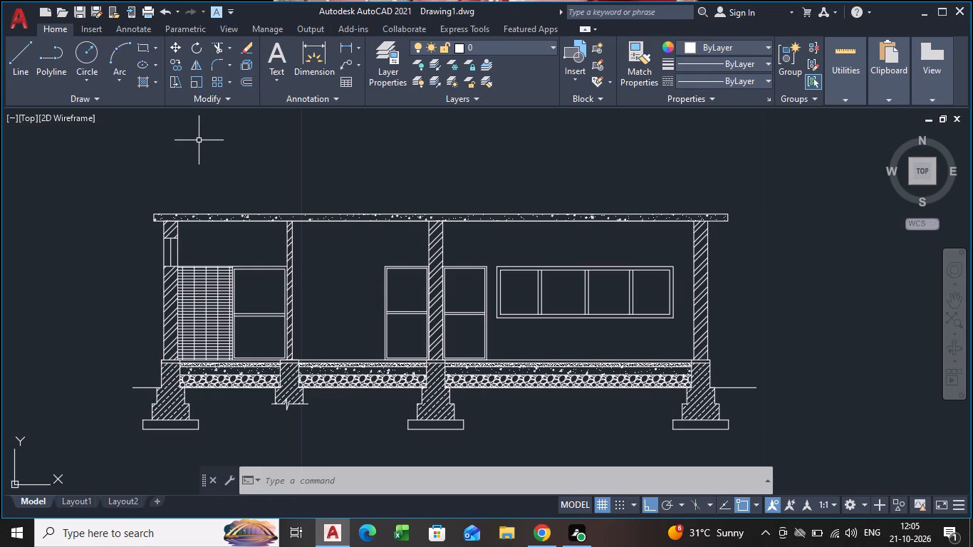
{"action": "key", "text": "h"}
{"action": "key", "text": "Return"}
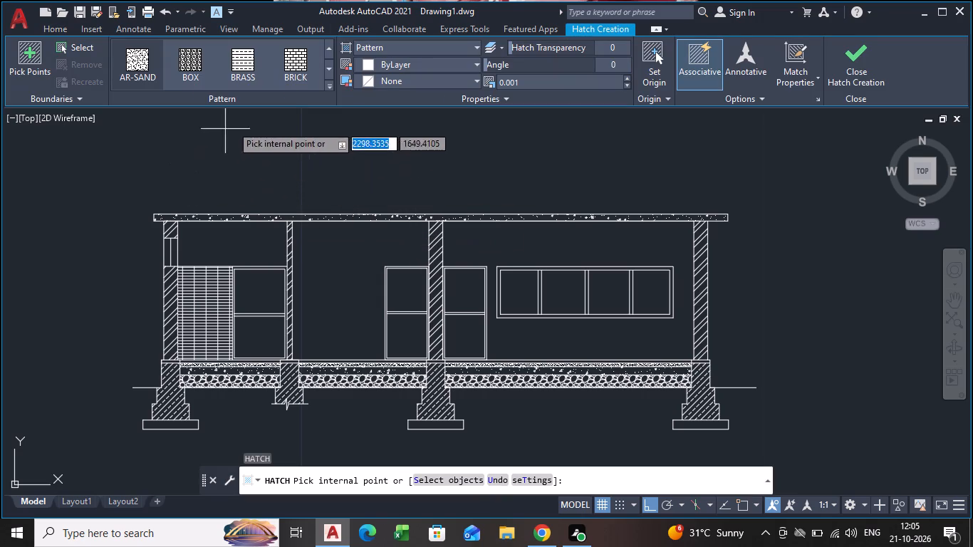
{"action": "left_click", "coordinate": [334, 83]}
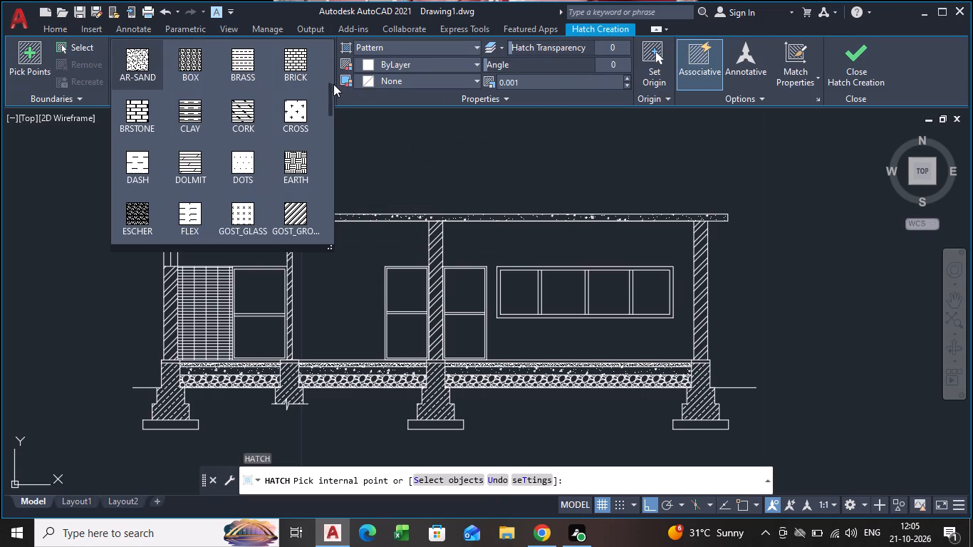
{"action": "scroll", "coordinate": [219, 132], "scroll_direction": "up", "scroll_amount": 4}
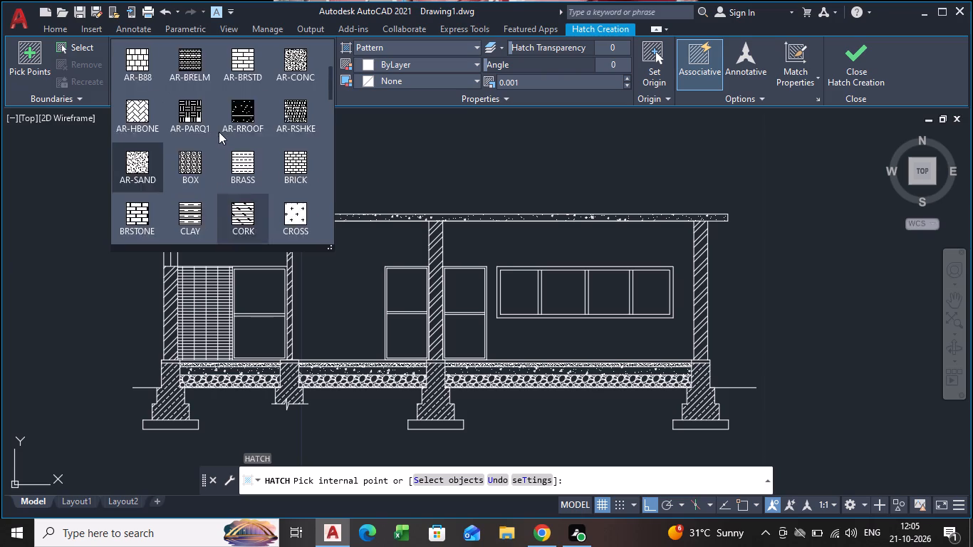
{"action": "scroll", "coordinate": [229, 136], "scroll_direction": "up", "scroll_amount": 7}
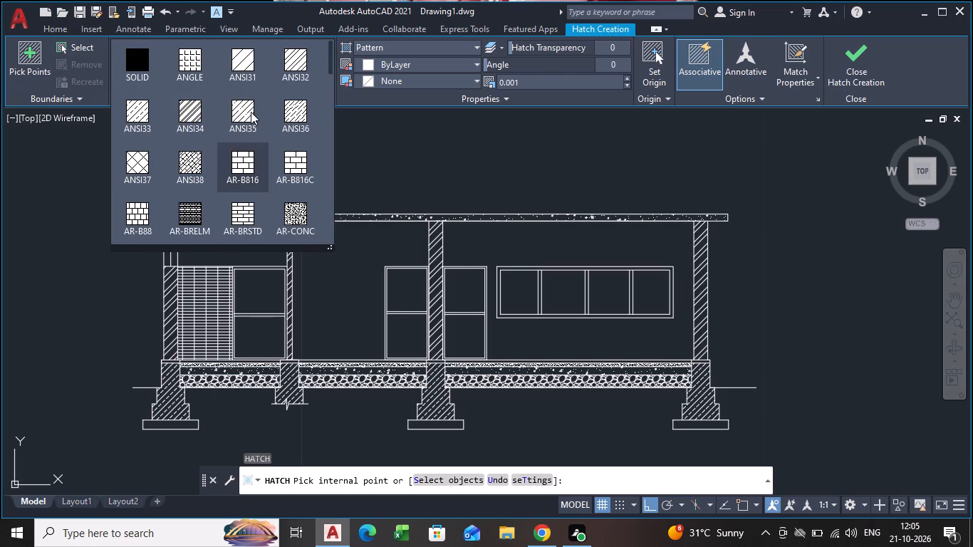
{"action": "scroll", "coordinate": [194, 126], "scroll_direction": "down", "scroll_amount": 3}
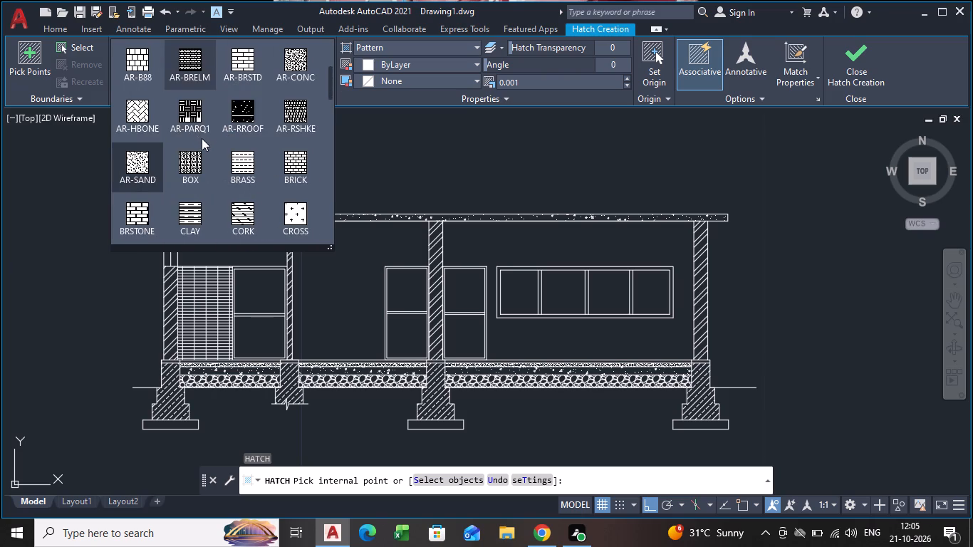
{"action": "scroll", "coordinate": [202, 138], "scroll_direction": "down", "scroll_amount": 2}
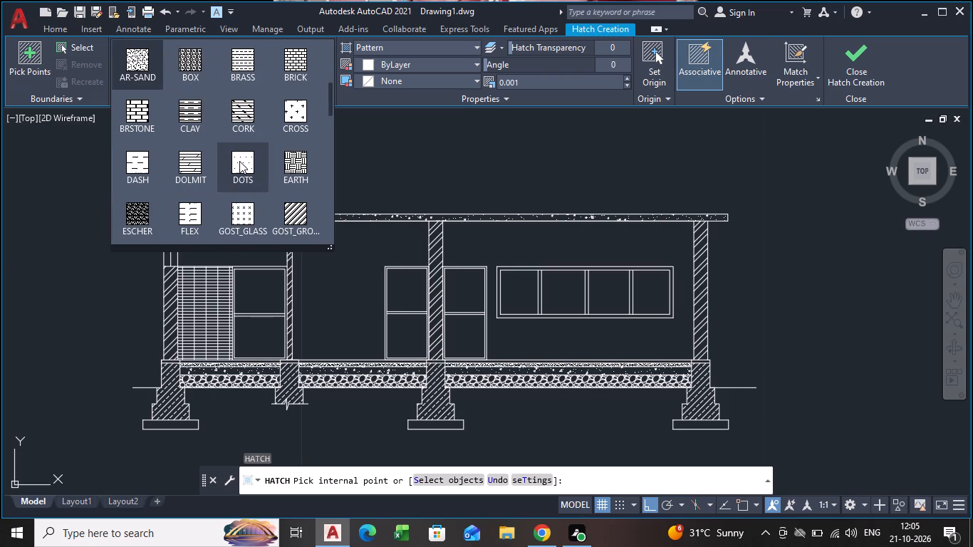
{"action": "scroll", "coordinate": [232, 167], "scroll_direction": "down", "scroll_amount": 2}
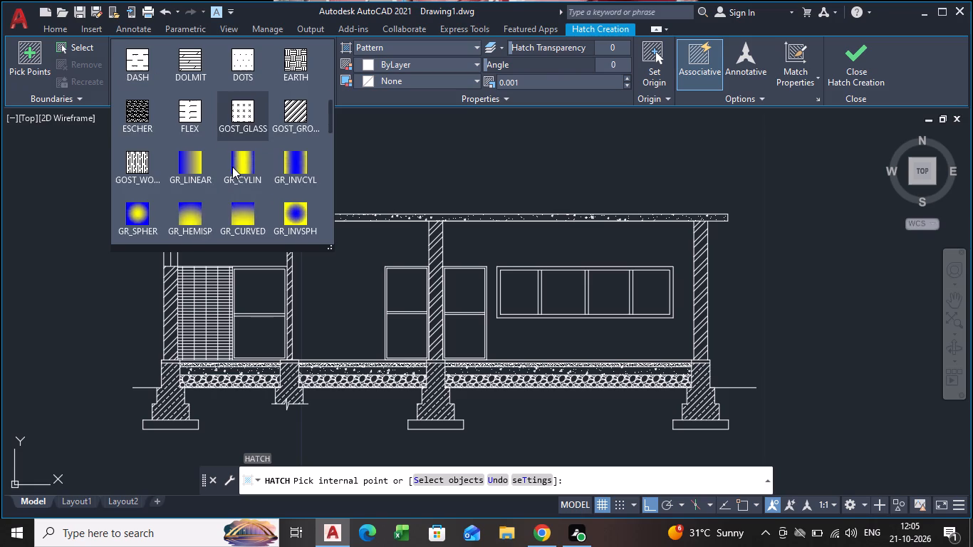
{"action": "scroll", "coordinate": [232, 167], "scroll_direction": "down", "scroll_amount": 3}
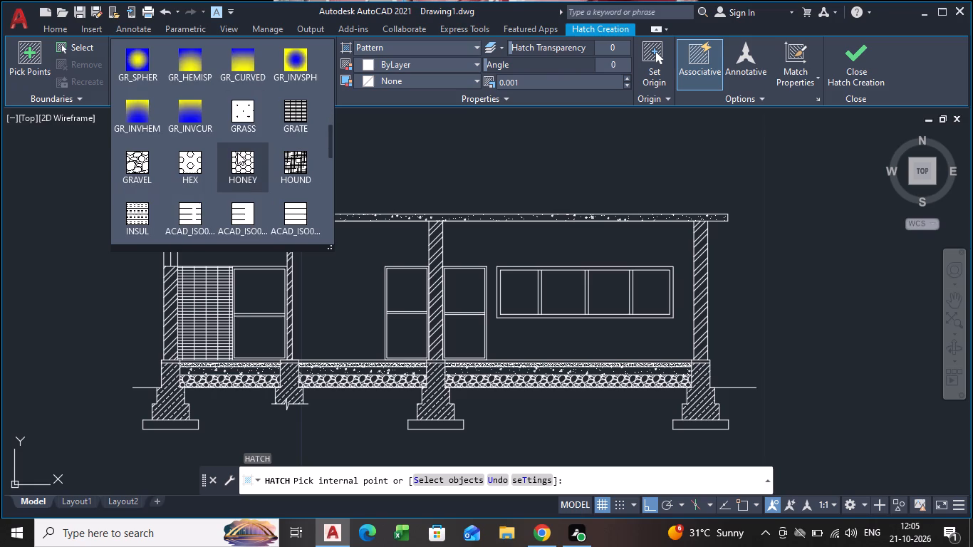
{"action": "scroll", "coordinate": [237, 152], "scroll_direction": "down", "scroll_amount": 2}
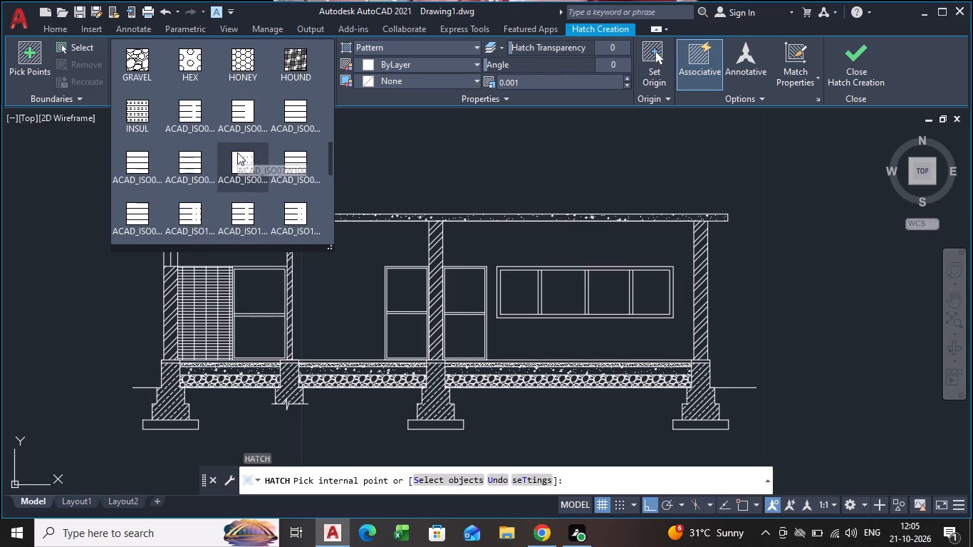
{"action": "scroll", "coordinate": [237, 152], "scroll_direction": "down", "scroll_amount": 7}
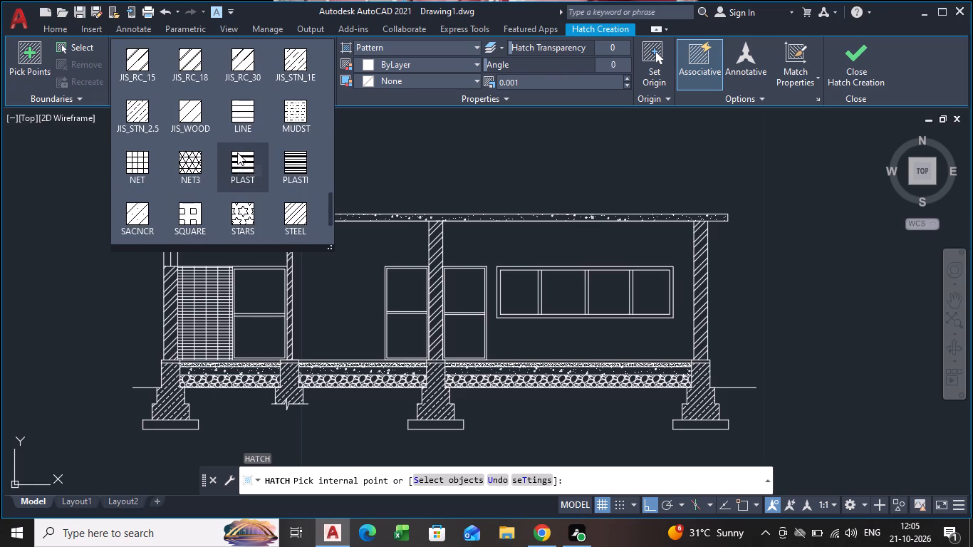
{"action": "scroll", "coordinate": [241, 154], "scroll_direction": "down", "scroll_amount": 4}
{"action": "scroll", "coordinate": [241, 160], "scroll_direction": "up", "scroll_amount": 9}
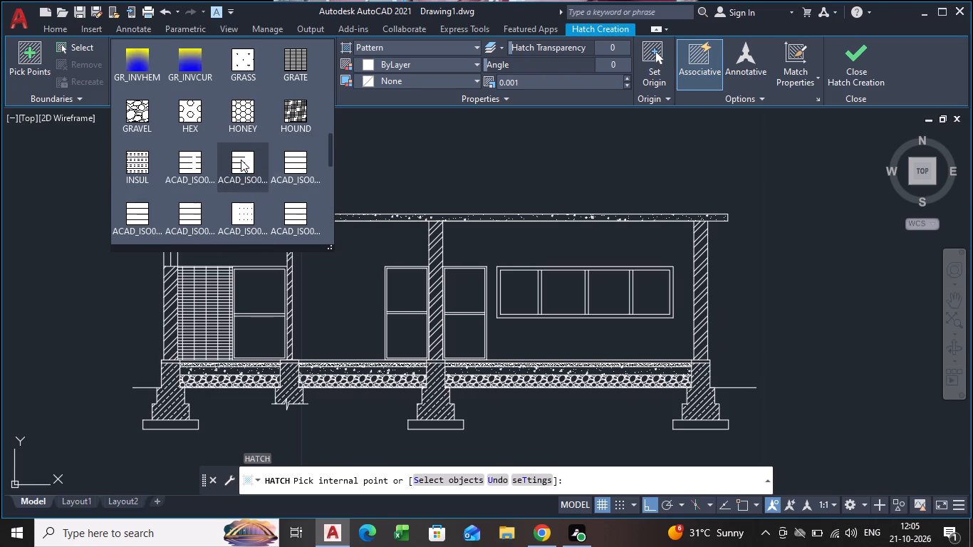
{"action": "scroll", "coordinate": [242, 160], "scroll_direction": "up", "scroll_amount": 3}
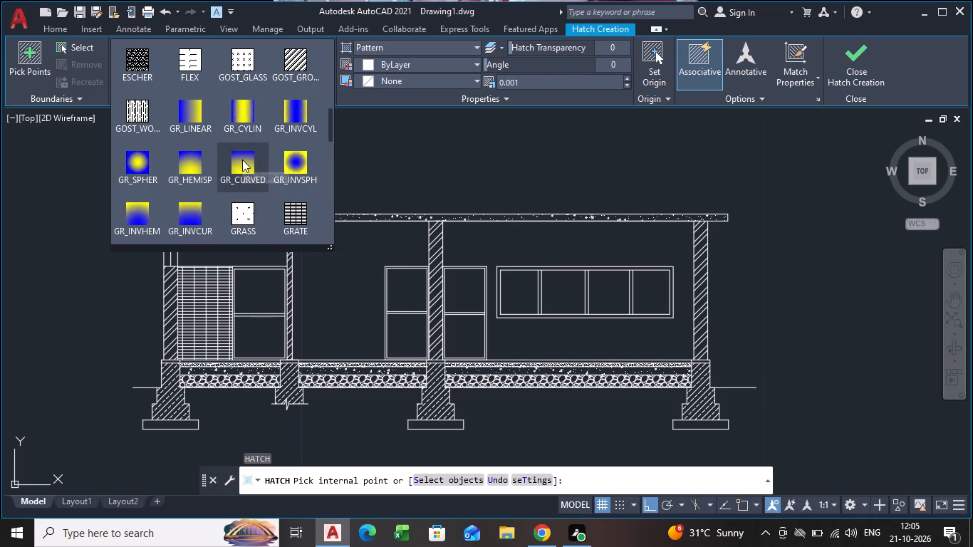
{"action": "scroll", "coordinate": [251, 152], "scroll_direction": "up", "scroll_amount": 1}
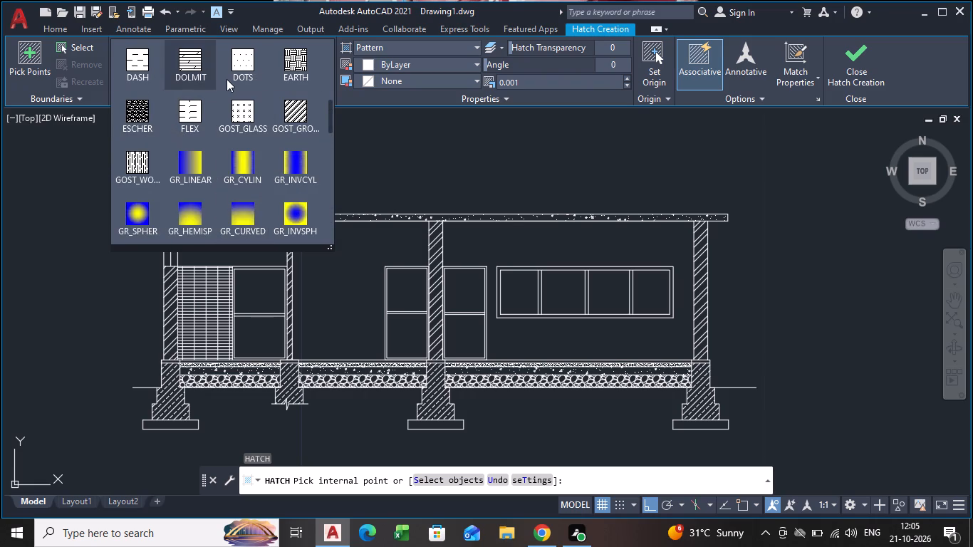
{"action": "scroll", "coordinate": [227, 79], "scroll_direction": "up", "scroll_amount": 1}
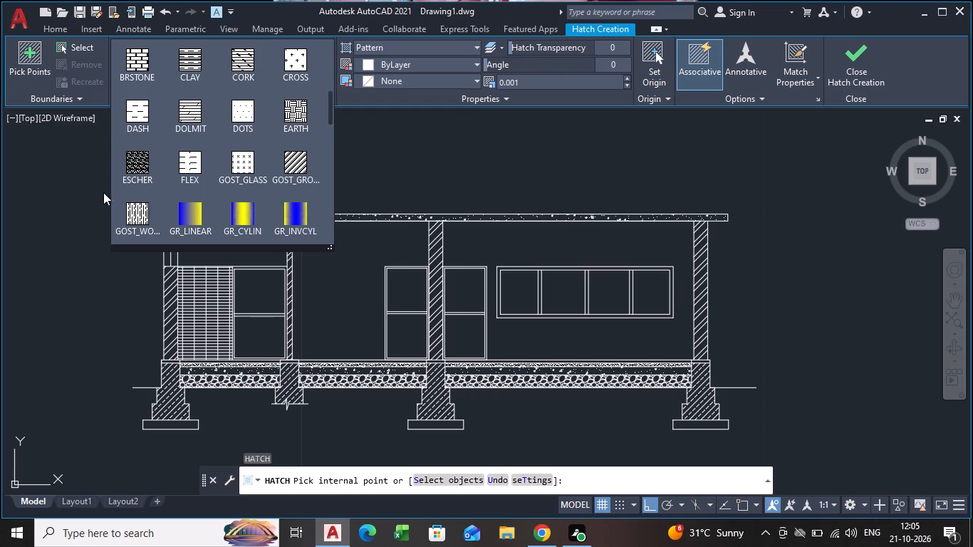
{"action": "scroll", "coordinate": [219, 160], "scroll_direction": "up", "scroll_amount": 3}
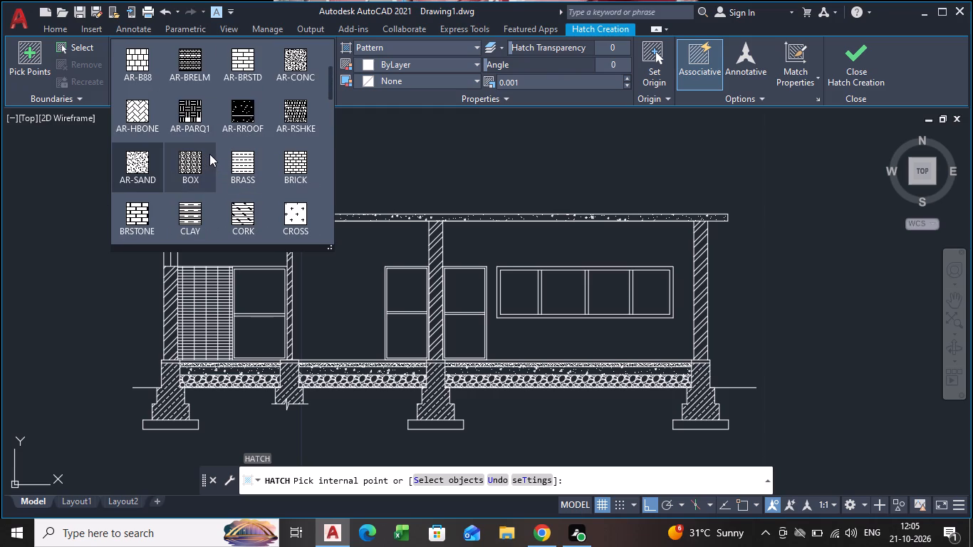
{"action": "scroll", "coordinate": [241, 142], "scroll_direction": "up", "scroll_amount": 2}
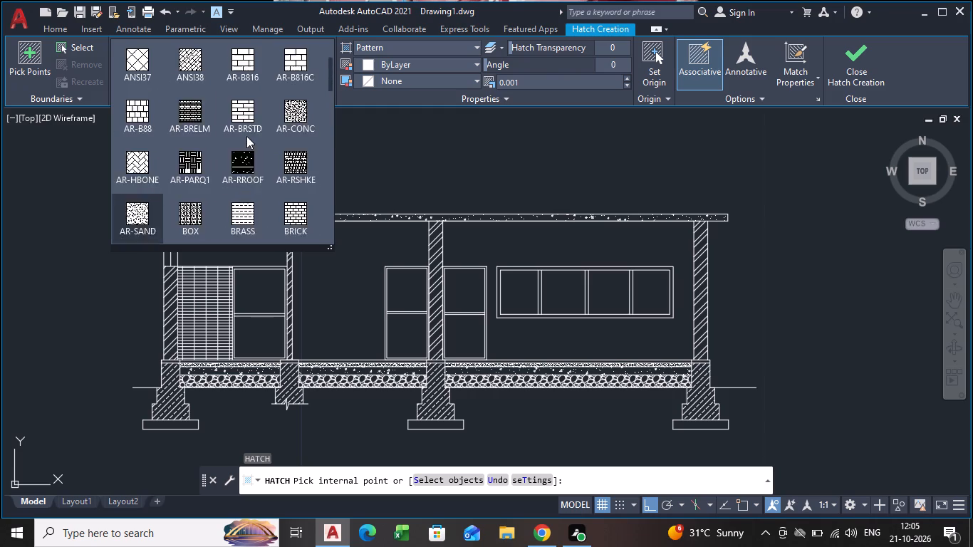
{"action": "scroll", "coordinate": [213, 130], "scroll_direction": "up", "scroll_amount": 4}
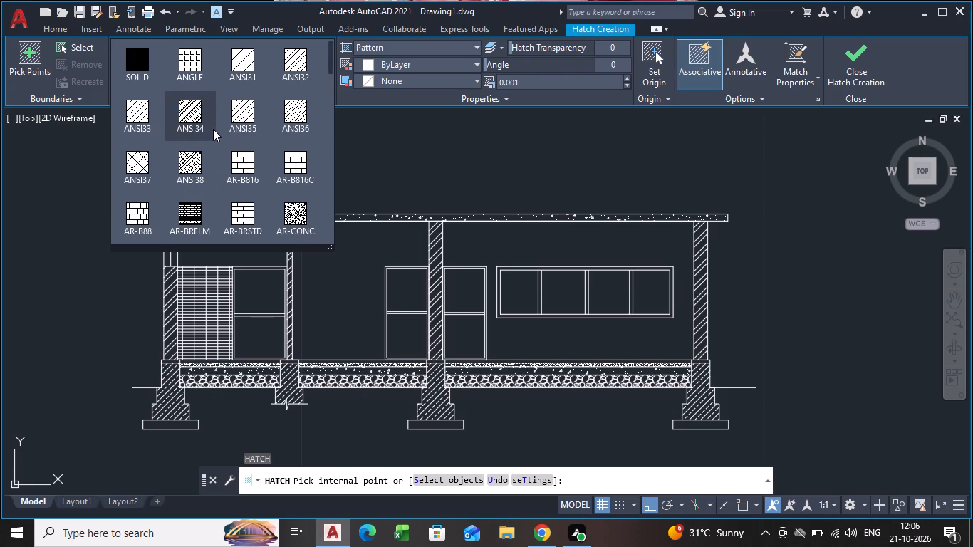
Choose the GOST_GLASS pattern and apply it to the first pane of the four-pane window.
{"action": "scroll", "coordinate": [213, 128], "scroll_direction": "down", "scroll_amount": 2}
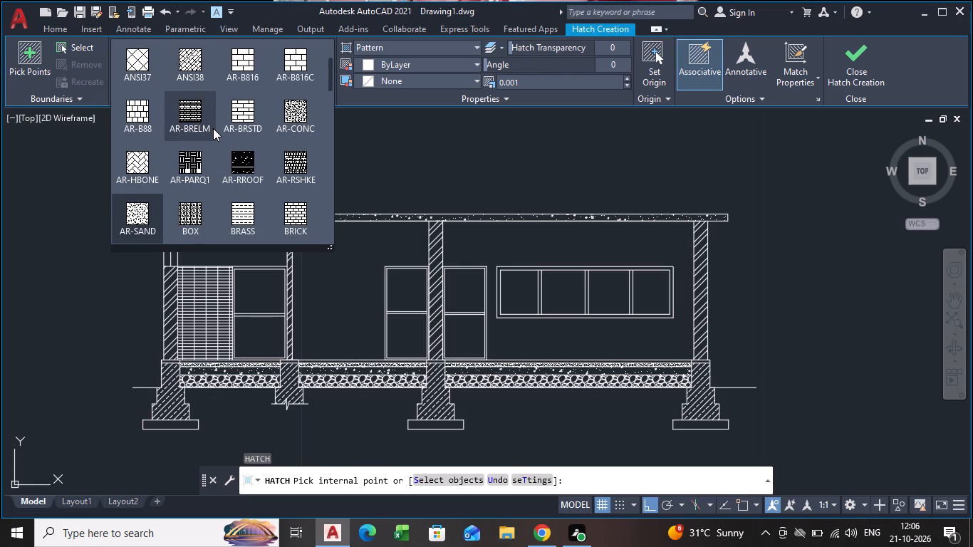
{"action": "scroll", "coordinate": [183, 149], "scroll_direction": "down", "scroll_amount": 2}
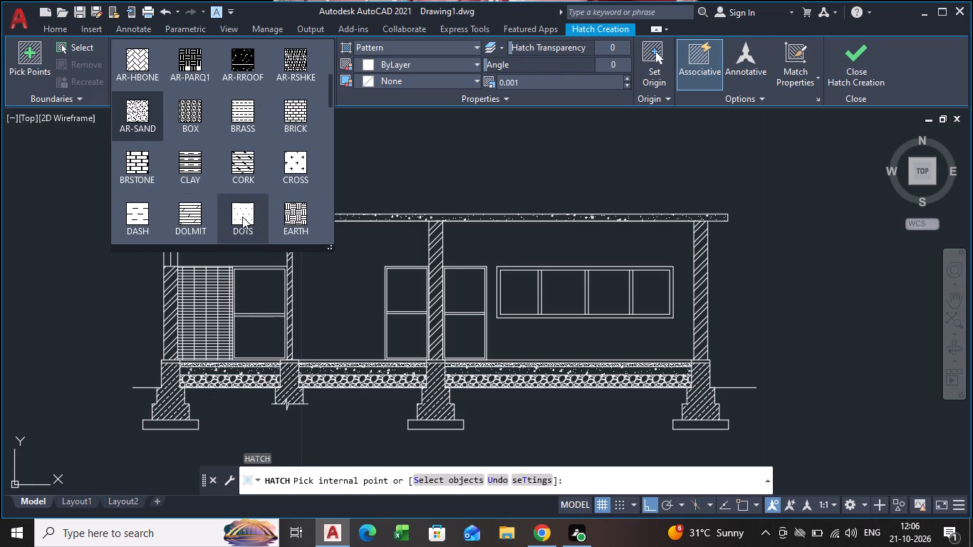
{"action": "scroll", "coordinate": [246, 202], "scroll_direction": "down", "scroll_amount": 2}
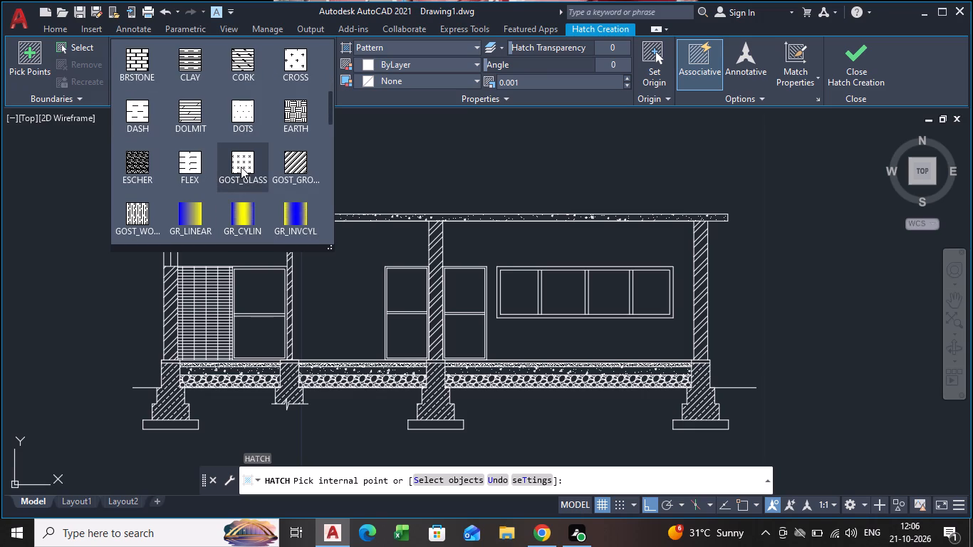
{"action": "left_click", "coordinate": [241, 167]}
{"action": "scroll", "coordinate": [498, 293], "scroll_direction": "up", "scroll_amount": 4}
{"action": "left_click", "coordinate": [600, 265]}
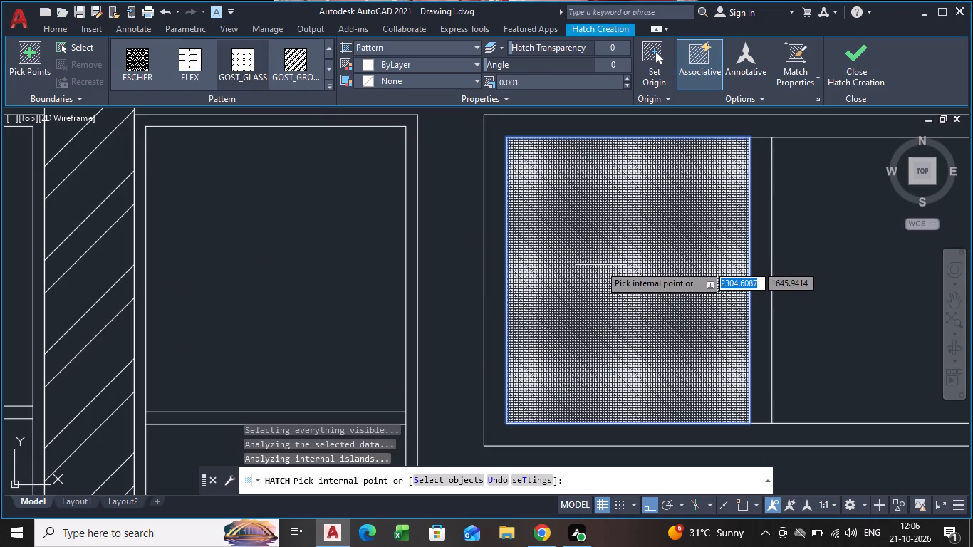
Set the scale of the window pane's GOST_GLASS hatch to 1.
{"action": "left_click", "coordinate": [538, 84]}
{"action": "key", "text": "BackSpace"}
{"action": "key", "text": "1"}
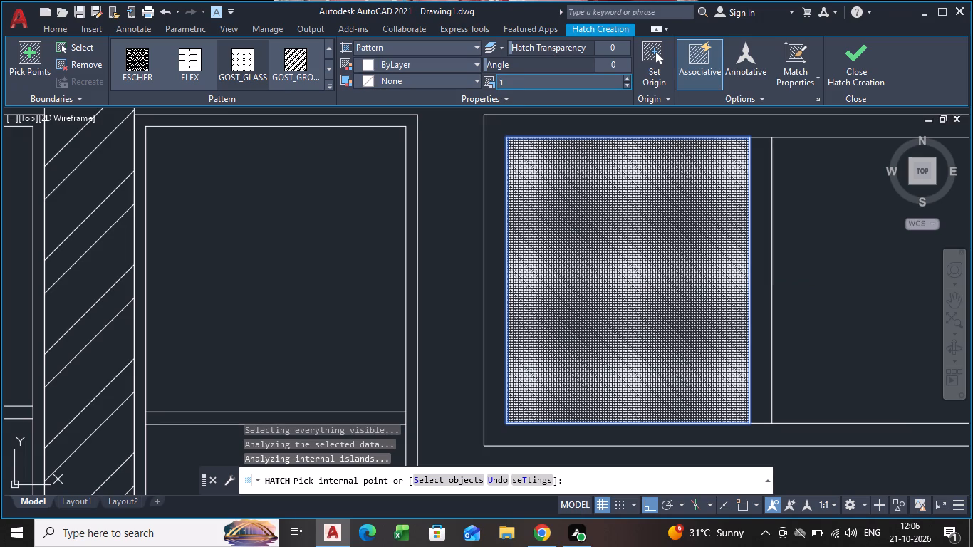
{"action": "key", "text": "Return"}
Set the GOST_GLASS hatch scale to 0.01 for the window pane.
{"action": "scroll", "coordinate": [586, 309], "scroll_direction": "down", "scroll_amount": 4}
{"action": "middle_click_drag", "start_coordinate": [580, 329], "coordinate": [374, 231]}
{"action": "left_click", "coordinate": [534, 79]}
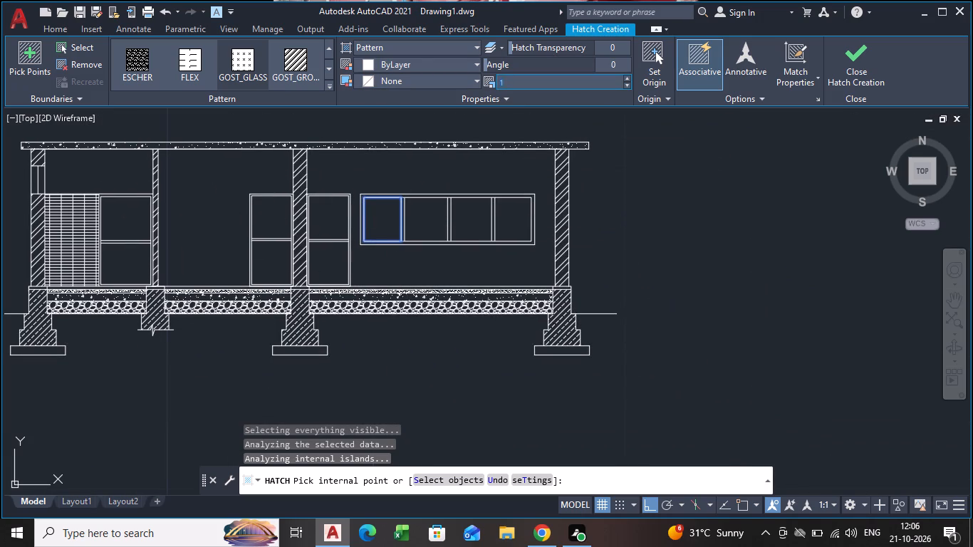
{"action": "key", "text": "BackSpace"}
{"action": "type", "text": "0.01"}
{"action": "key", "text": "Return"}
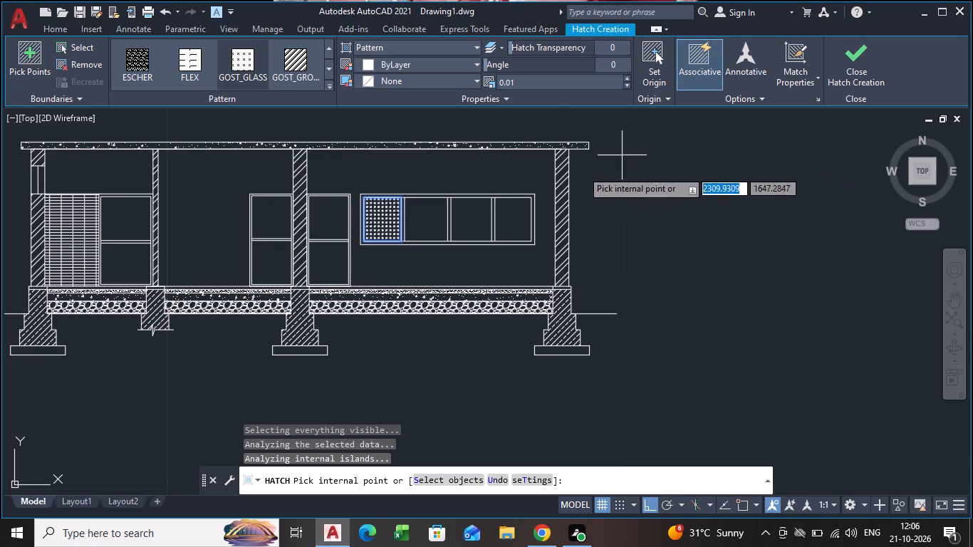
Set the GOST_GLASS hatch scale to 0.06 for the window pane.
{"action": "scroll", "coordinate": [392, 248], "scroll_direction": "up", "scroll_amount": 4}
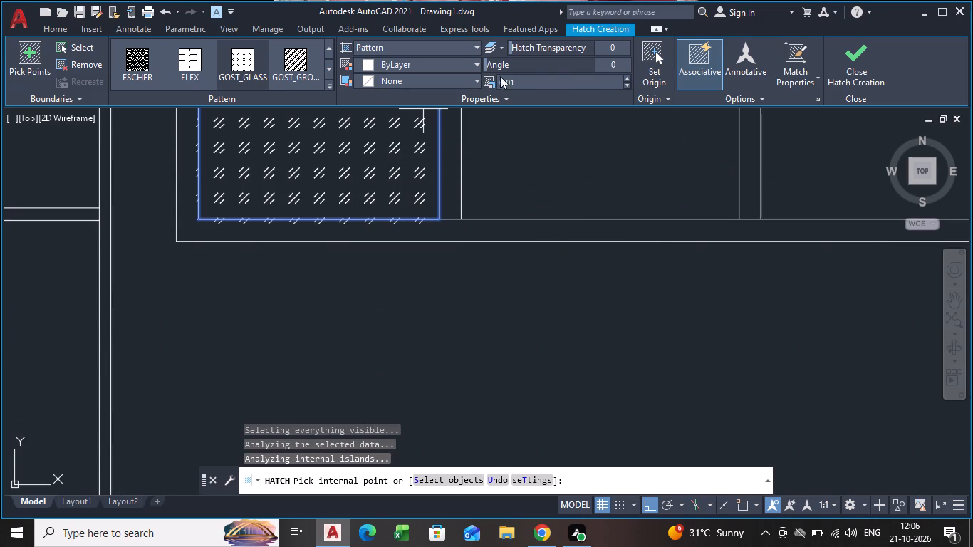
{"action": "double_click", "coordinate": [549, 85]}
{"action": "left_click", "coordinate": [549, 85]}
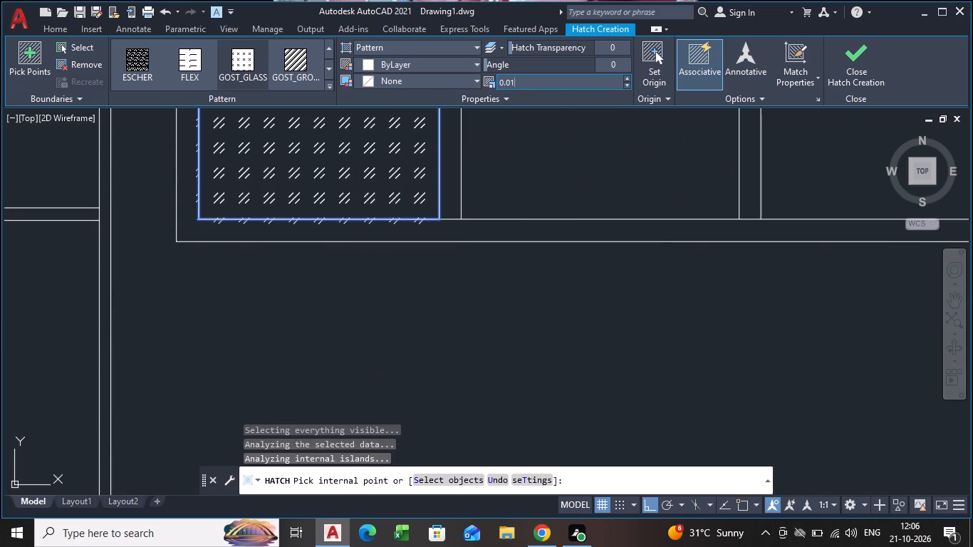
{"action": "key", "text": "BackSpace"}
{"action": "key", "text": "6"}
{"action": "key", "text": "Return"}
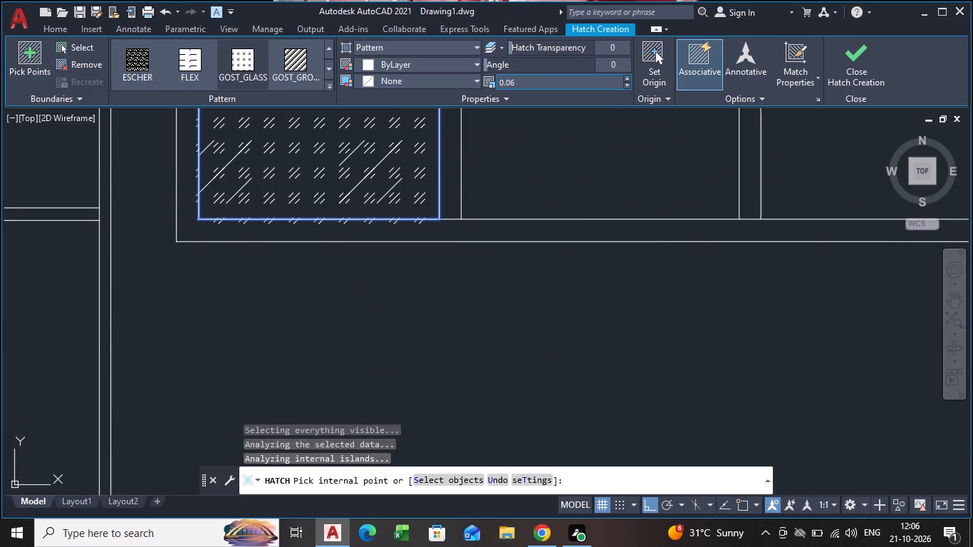
Set the scale of the window pane's GOST_GLASS hatch to 0.1.
{"action": "triple_click", "coordinate": [549, 85]}
{"action": "key", "text": "BackSpace"}
{"action": "key", "text": "BackSpace"}
{"action": "type", "text": "10"}
{"action": "key", "text": "Return"}
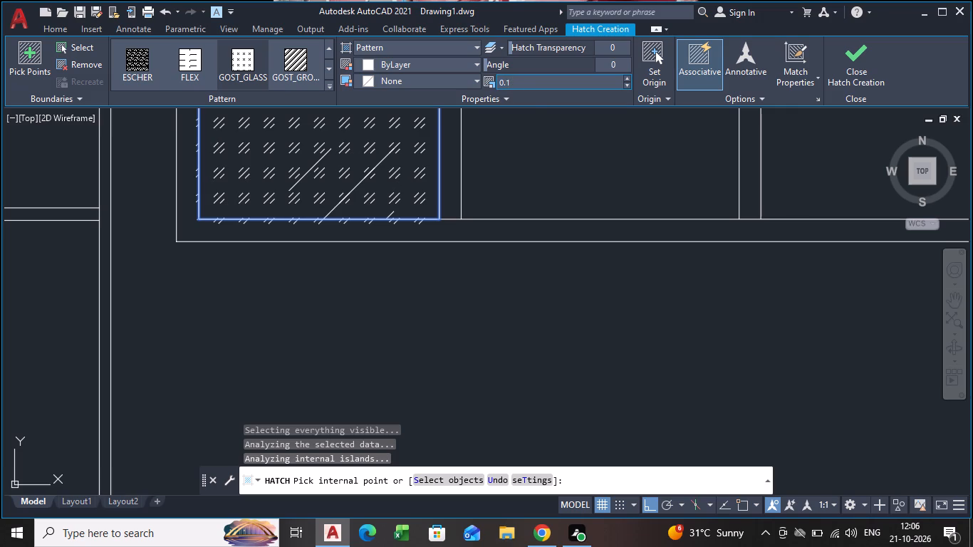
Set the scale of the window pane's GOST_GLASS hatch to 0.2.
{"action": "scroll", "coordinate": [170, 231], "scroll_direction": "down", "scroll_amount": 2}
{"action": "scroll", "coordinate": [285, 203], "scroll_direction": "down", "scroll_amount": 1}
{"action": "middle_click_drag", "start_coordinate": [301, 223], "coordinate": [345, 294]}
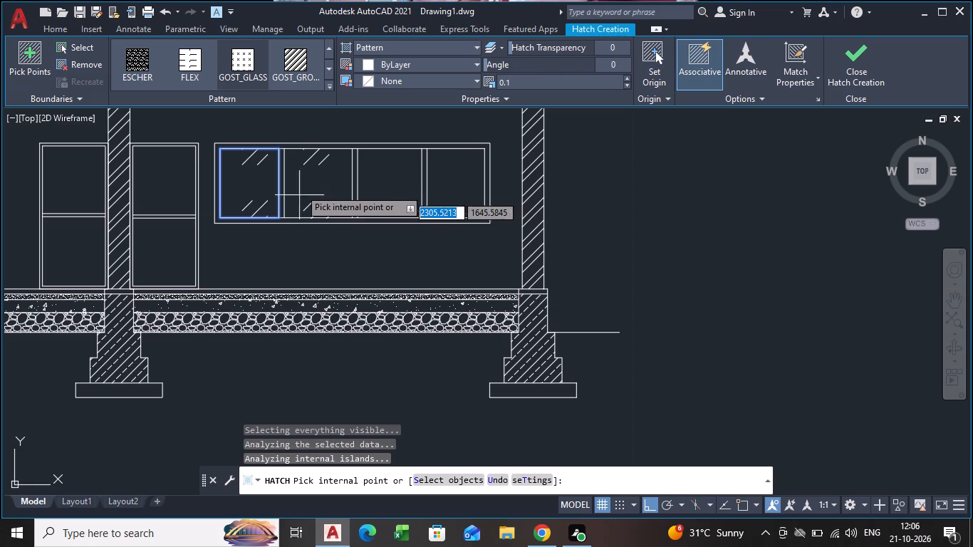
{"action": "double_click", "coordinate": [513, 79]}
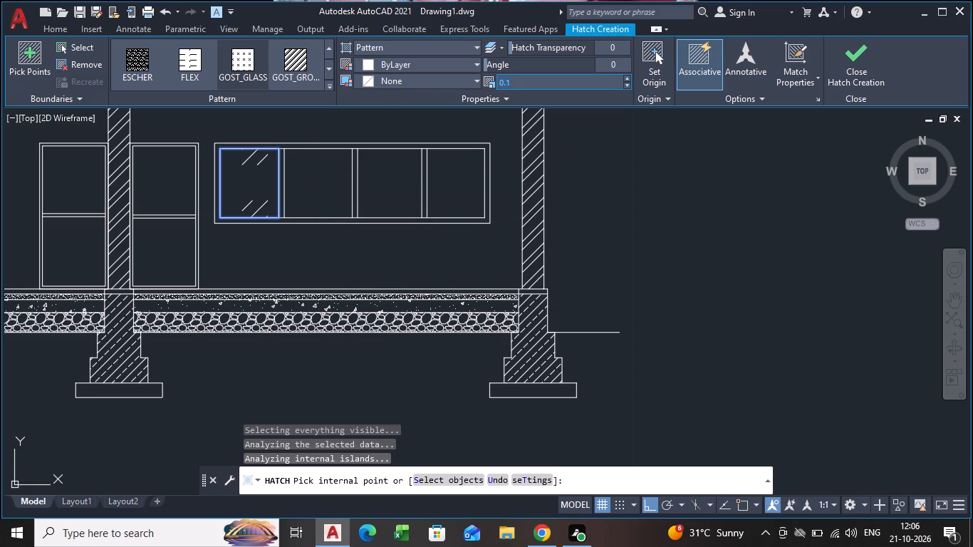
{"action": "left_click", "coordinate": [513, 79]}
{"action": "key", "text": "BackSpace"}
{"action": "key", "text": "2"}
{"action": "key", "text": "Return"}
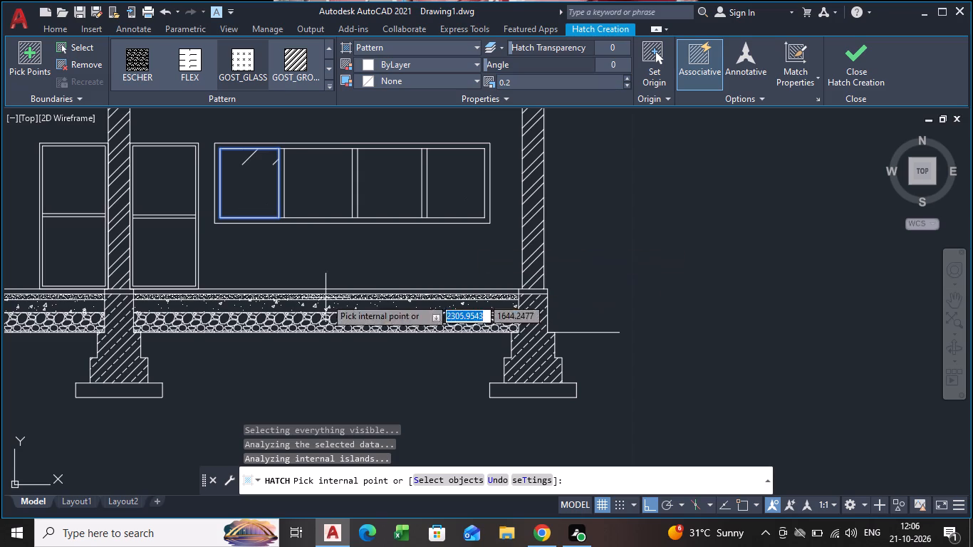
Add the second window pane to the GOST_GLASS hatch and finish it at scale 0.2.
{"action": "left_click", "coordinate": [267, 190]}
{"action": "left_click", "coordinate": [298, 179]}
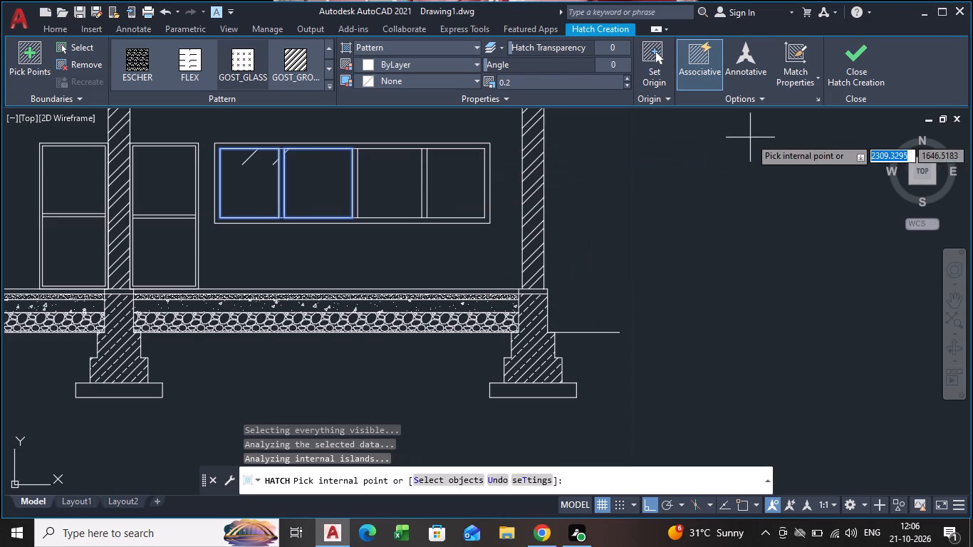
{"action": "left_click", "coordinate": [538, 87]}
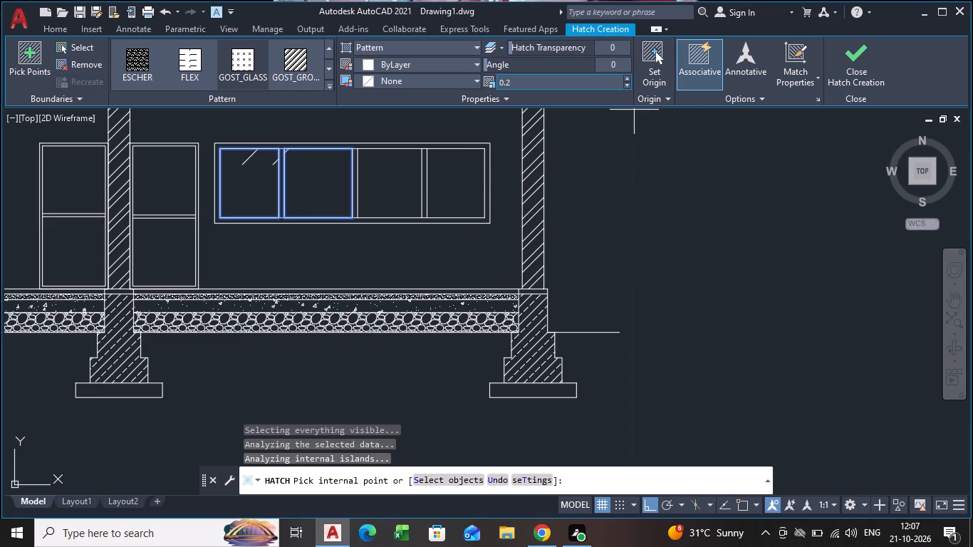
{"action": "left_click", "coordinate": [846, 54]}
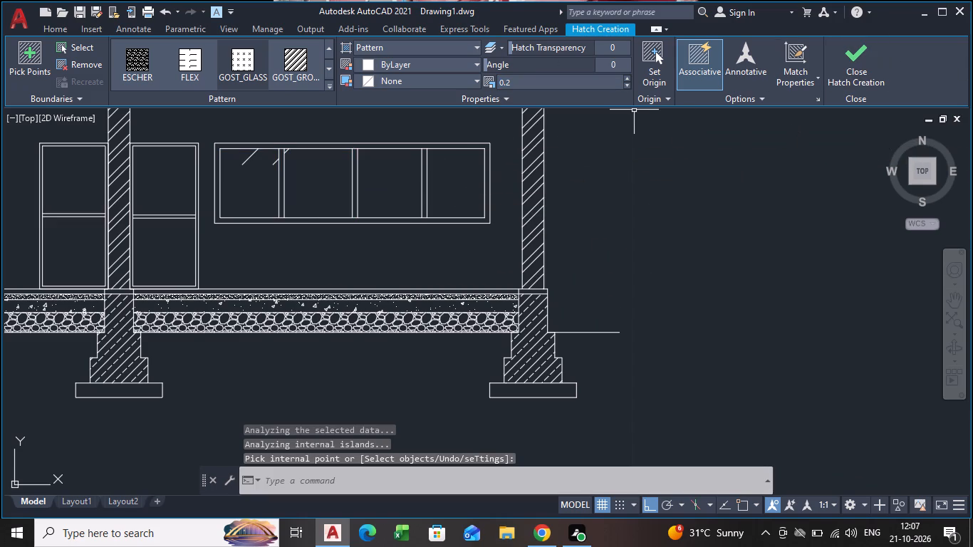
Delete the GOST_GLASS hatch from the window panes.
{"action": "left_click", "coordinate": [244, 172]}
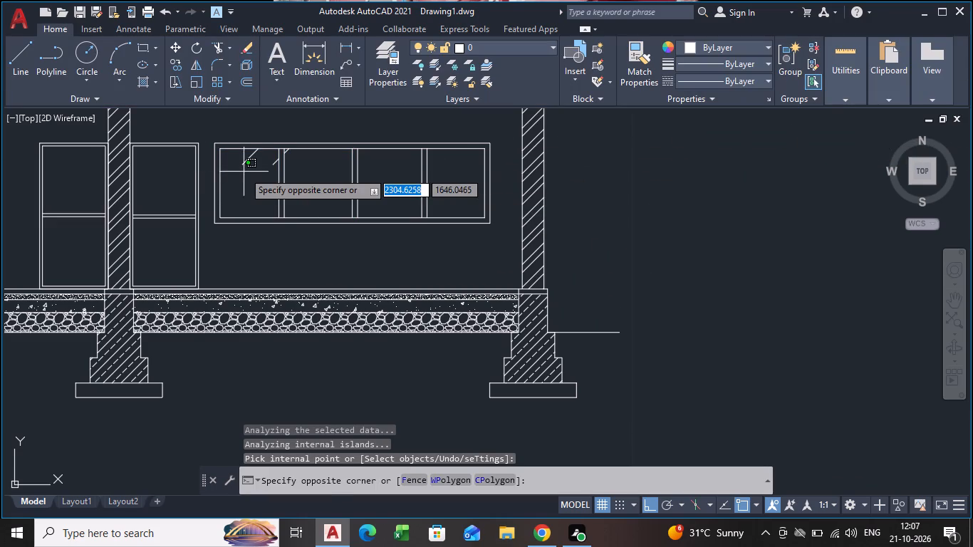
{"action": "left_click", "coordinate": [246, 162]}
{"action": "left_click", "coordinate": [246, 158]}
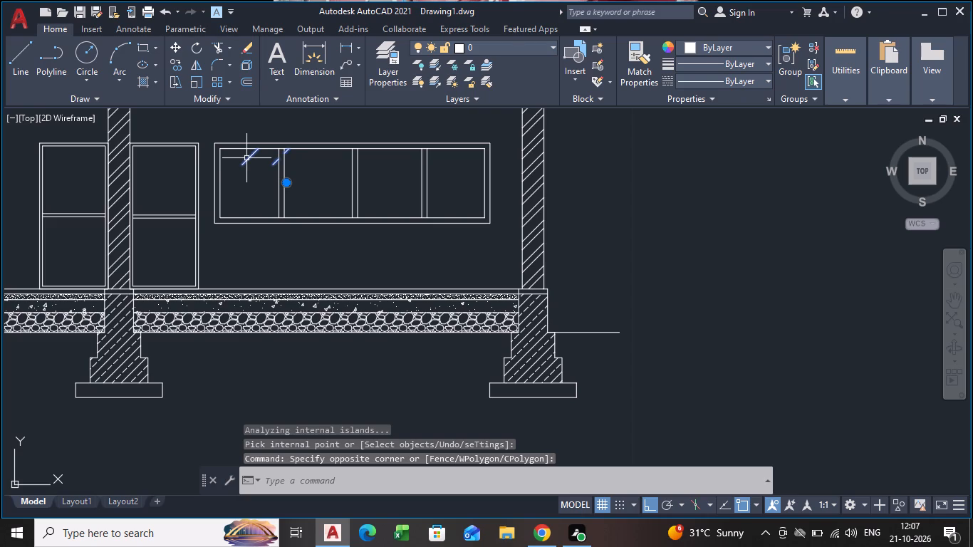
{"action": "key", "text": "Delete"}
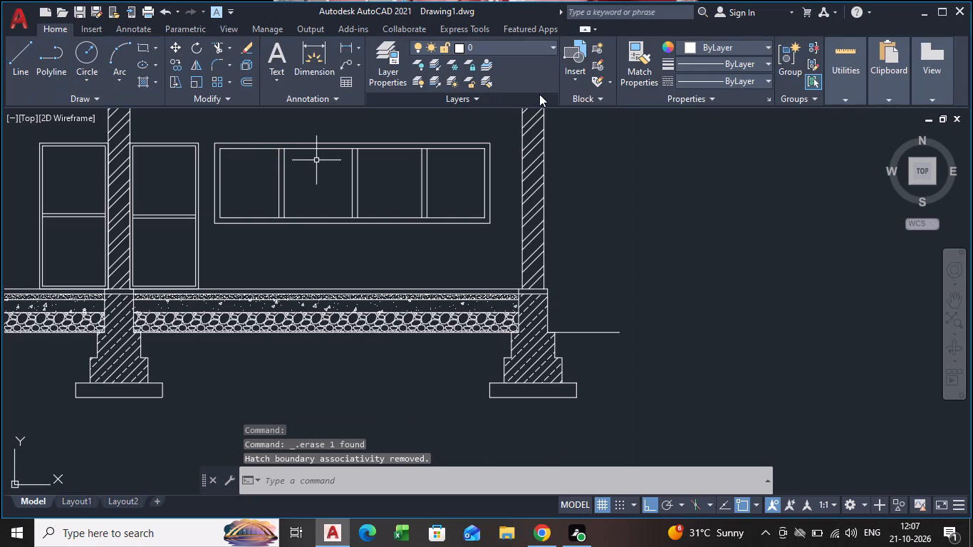
Hatch all four panes of the wide window with GOST_GLASS at scale 0.1.
{"action": "key", "text": "h"}
{"action": "key", "text": "Return"}
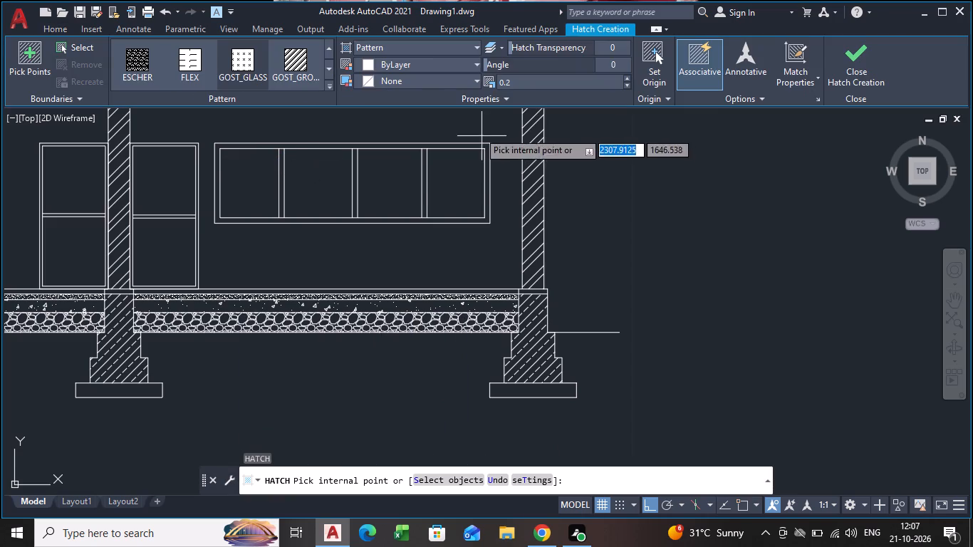
{"action": "left_click", "coordinate": [253, 186]}
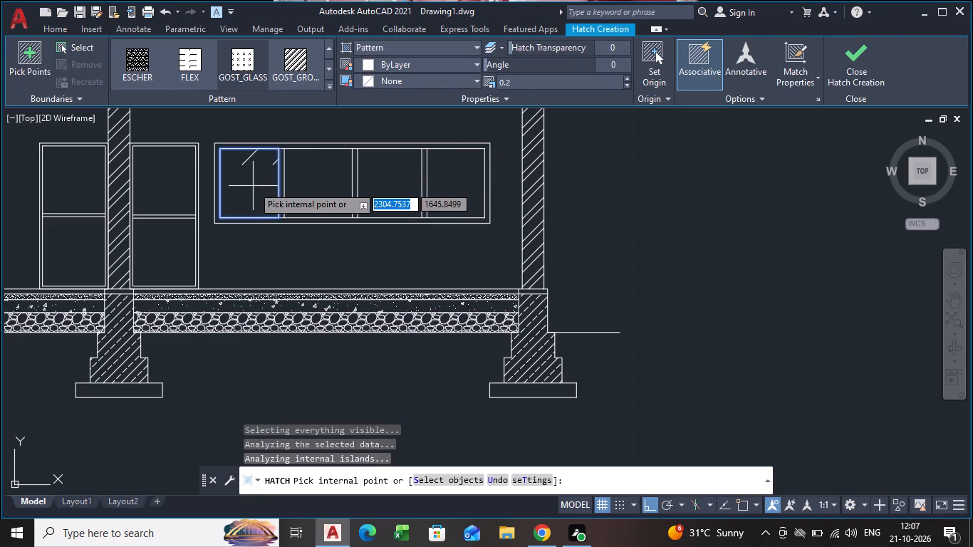
{"action": "left_click", "coordinate": [313, 183]}
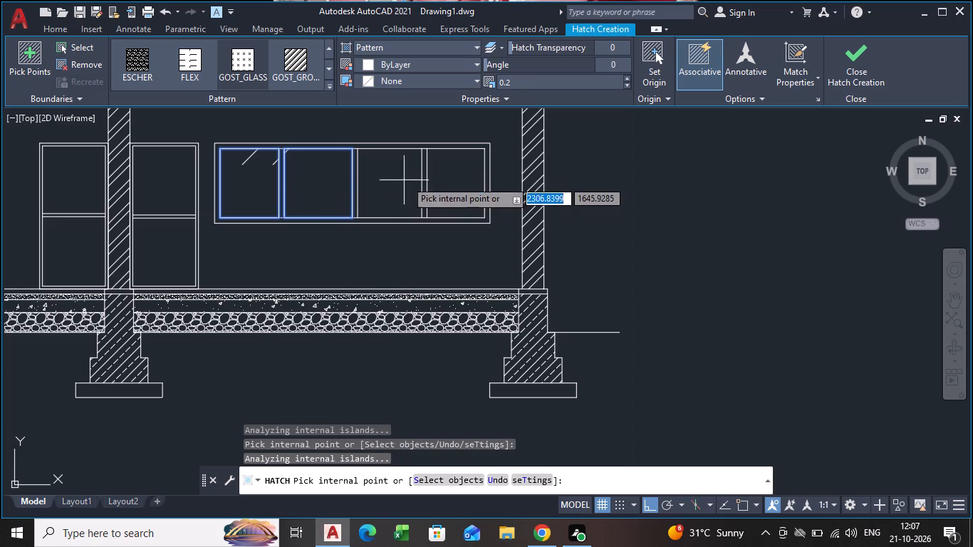
{"action": "left_click", "coordinate": [401, 184]}
{"action": "left_click", "coordinate": [449, 179]}
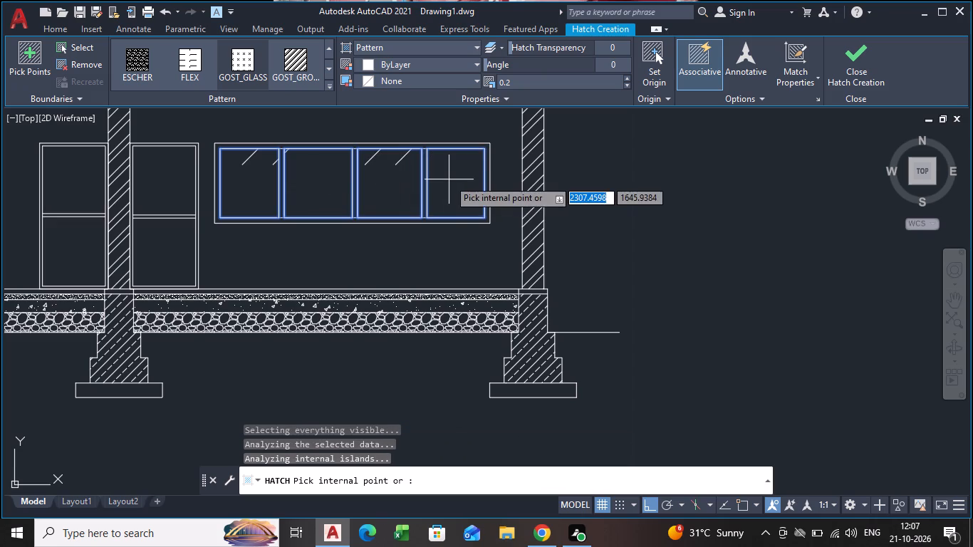
{"action": "triple_click", "coordinate": [531, 83]}
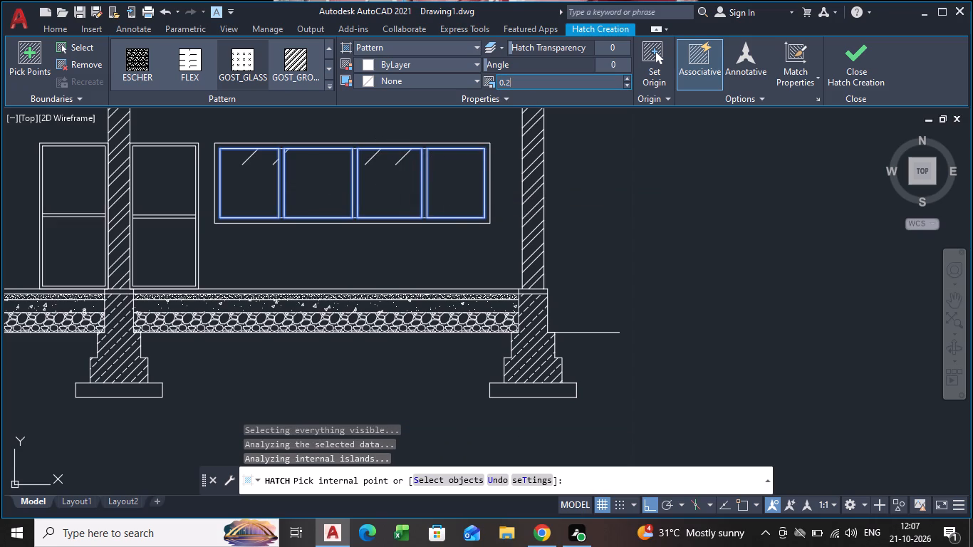
{"action": "key", "text": "BackSpace"}
{"action": "key", "text": "1"}
{"action": "key", "text": "Return"}
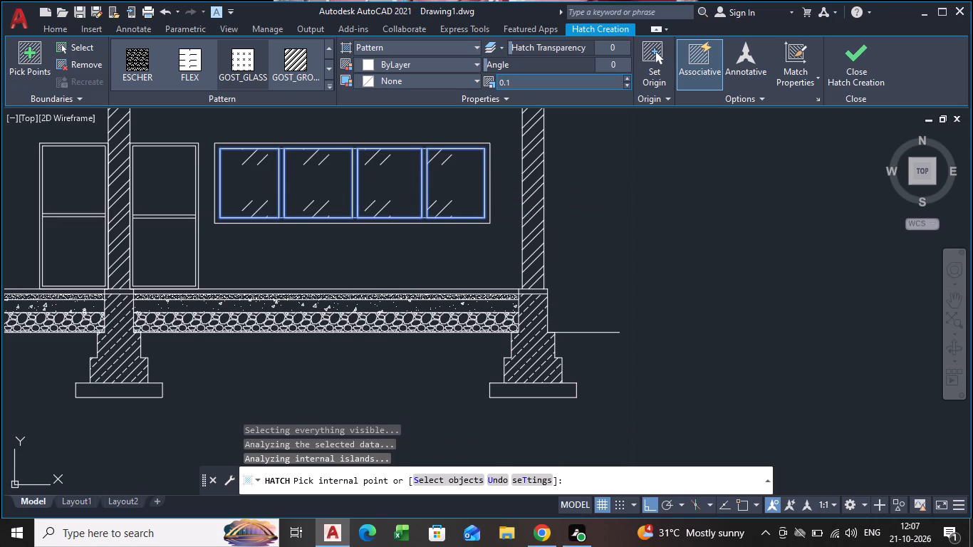
{"action": "left_click", "coordinate": [849, 62]}
Check the pattern and scale of the existing hatch in the floor layer directly above the gravel.
{"action": "scroll", "coordinate": [280, 251], "scroll_direction": "down", "scroll_amount": 4}
{"action": "scroll", "coordinate": [239, 292], "scroll_direction": "up", "scroll_amount": 2}
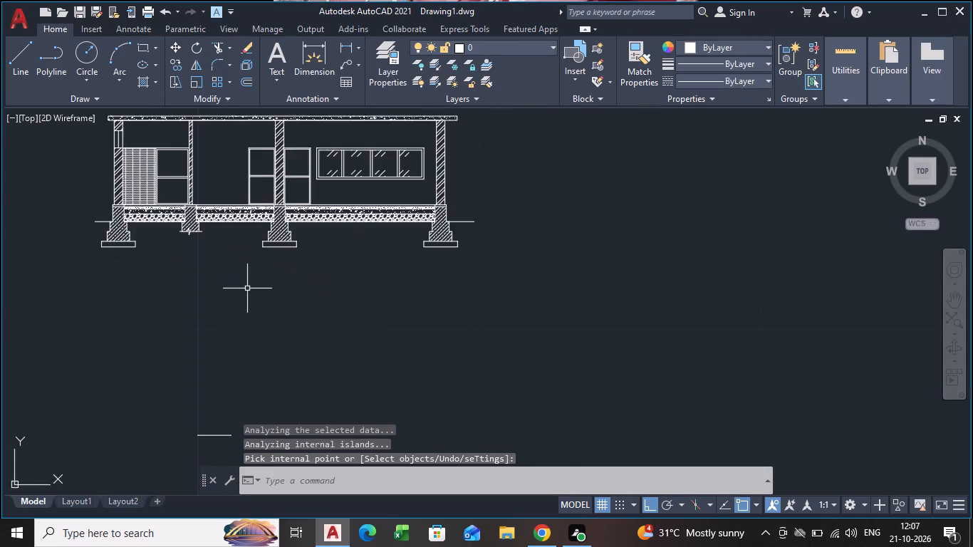
{"action": "middle_click_drag", "start_coordinate": [249, 288], "coordinate": [379, 307]}
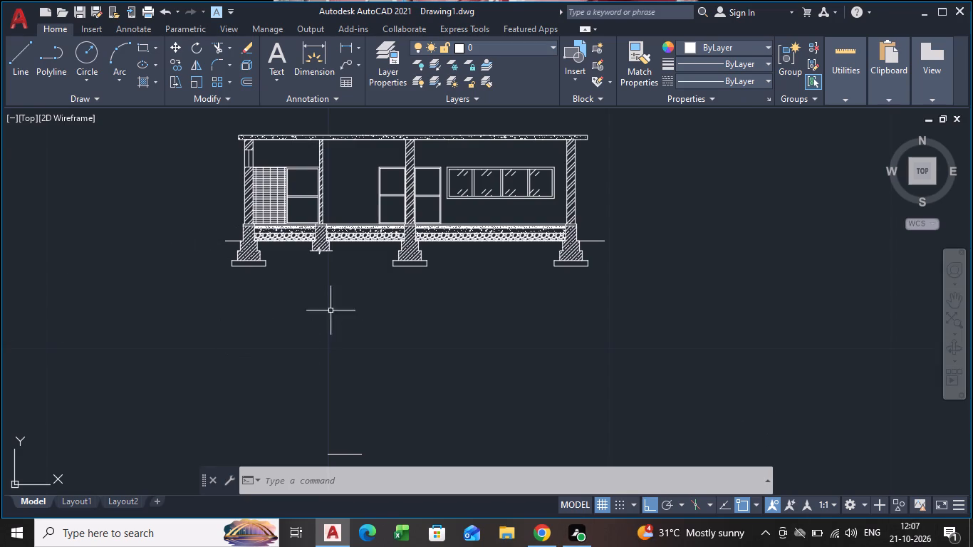
{"action": "scroll", "coordinate": [318, 300], "scroll_direction": "up", "scroll_amount": 4}
{"action": "scroll", "coordinate": [303, 293], "scroll_direction": "down", "scroll_amount": 3}
{"action": "scroll", "coordinate": [143, 288], "scroll_direction": "down", "scroll_amount": 1}
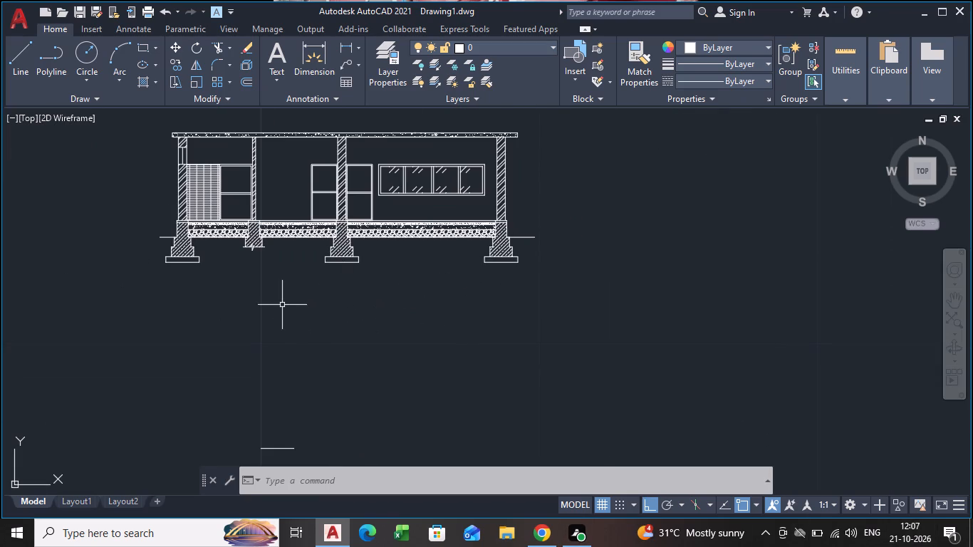
{"action": "scroll", "coordinate": [224, 235], "scroll_direction": "up", "scroll_amount": 2}
{"action": "left_click", "coordinate": [222, 220]}
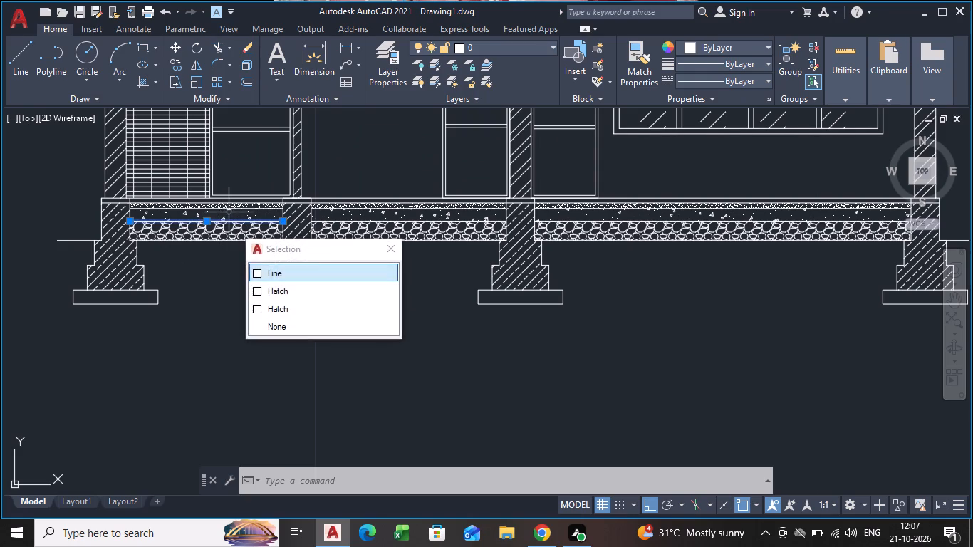
{"action": "left_click", "coordinate": [230, 211]}
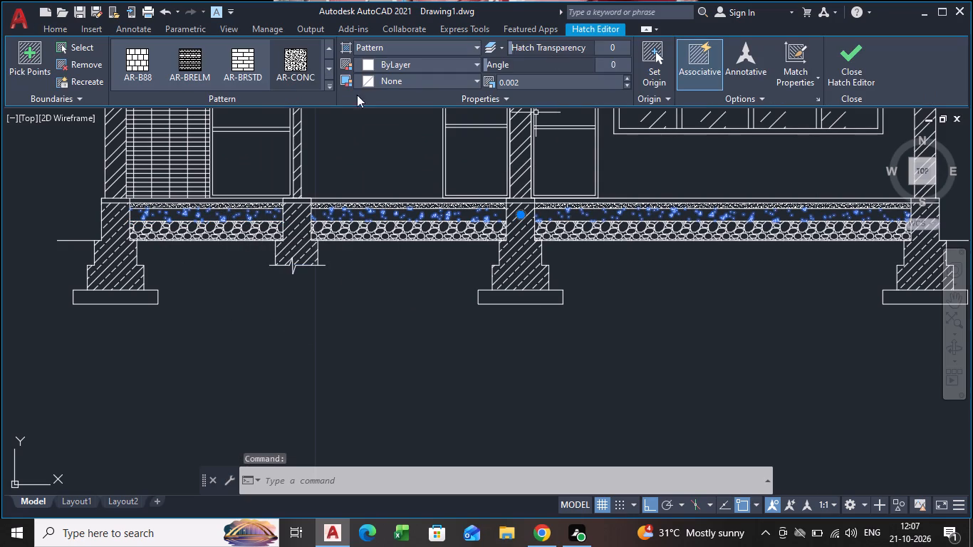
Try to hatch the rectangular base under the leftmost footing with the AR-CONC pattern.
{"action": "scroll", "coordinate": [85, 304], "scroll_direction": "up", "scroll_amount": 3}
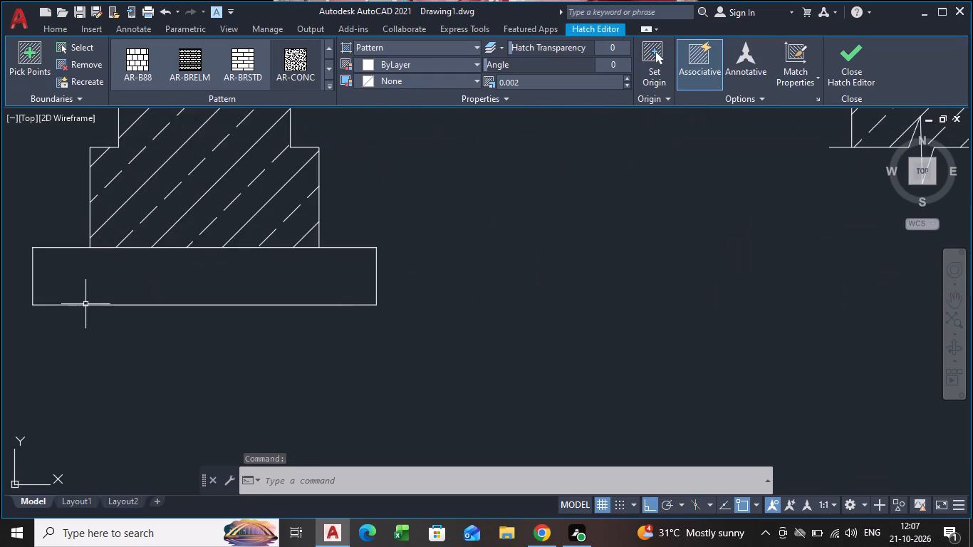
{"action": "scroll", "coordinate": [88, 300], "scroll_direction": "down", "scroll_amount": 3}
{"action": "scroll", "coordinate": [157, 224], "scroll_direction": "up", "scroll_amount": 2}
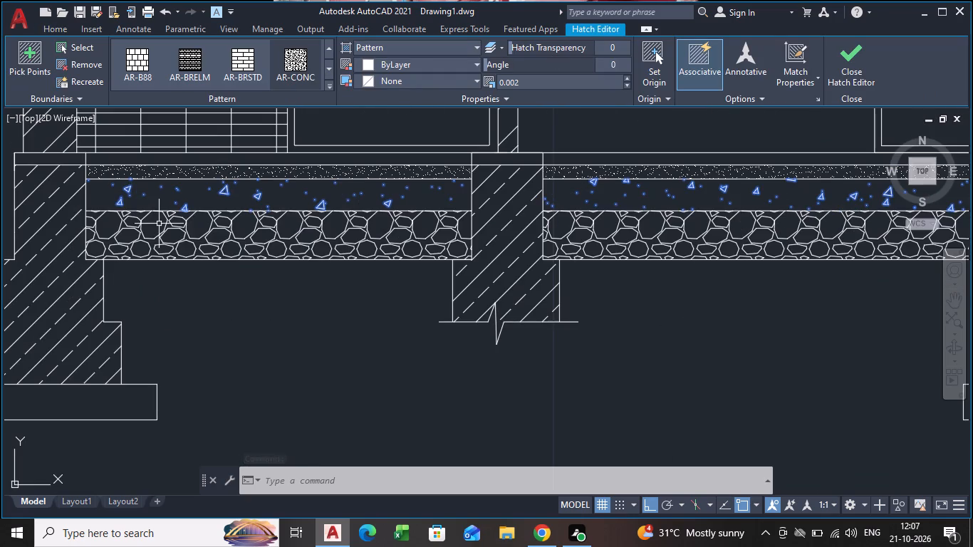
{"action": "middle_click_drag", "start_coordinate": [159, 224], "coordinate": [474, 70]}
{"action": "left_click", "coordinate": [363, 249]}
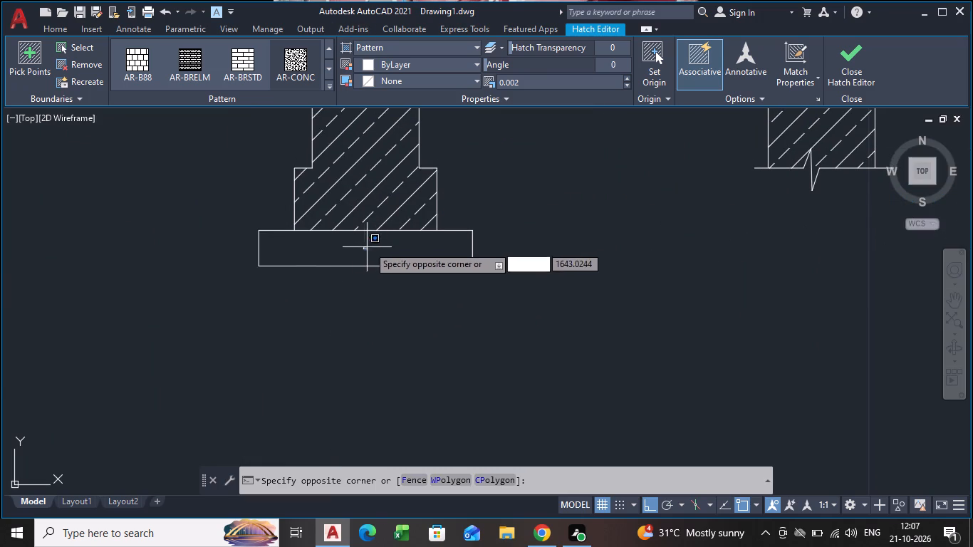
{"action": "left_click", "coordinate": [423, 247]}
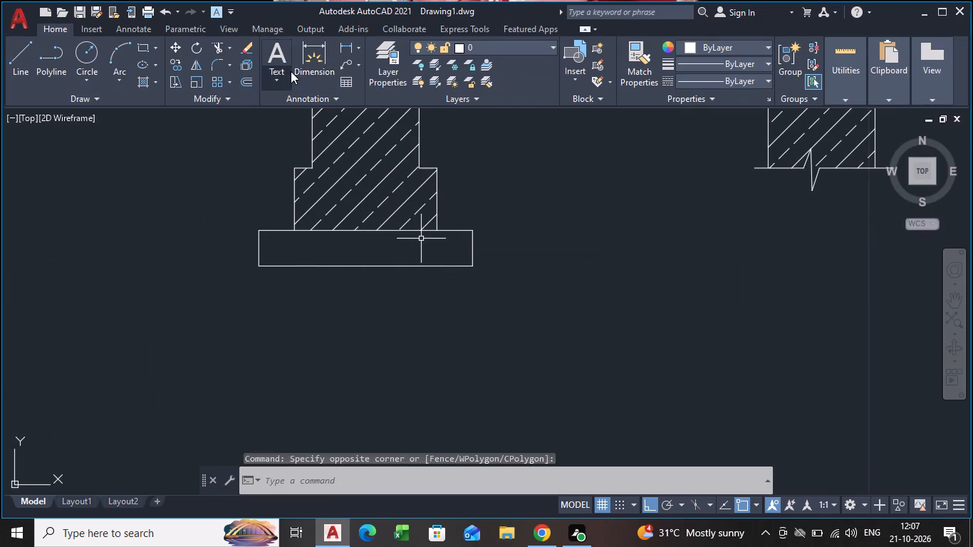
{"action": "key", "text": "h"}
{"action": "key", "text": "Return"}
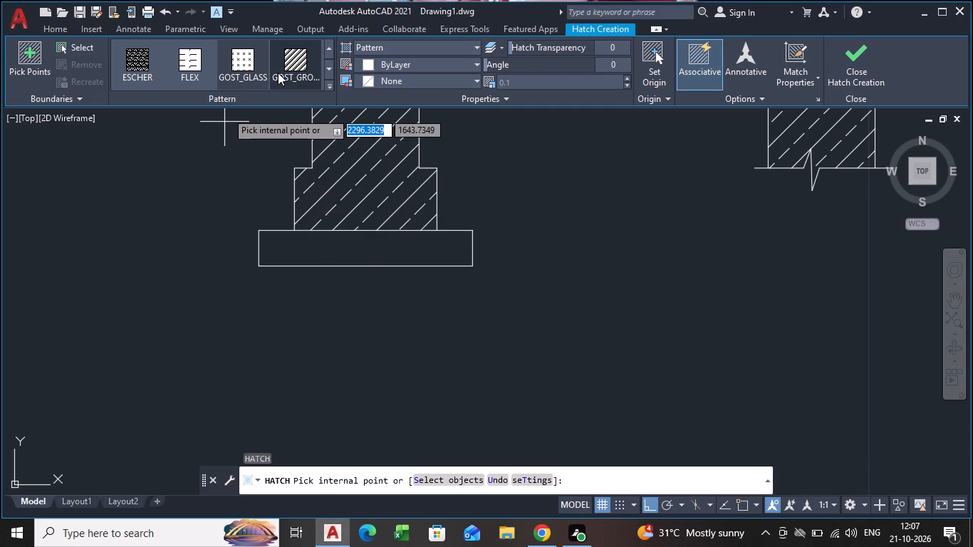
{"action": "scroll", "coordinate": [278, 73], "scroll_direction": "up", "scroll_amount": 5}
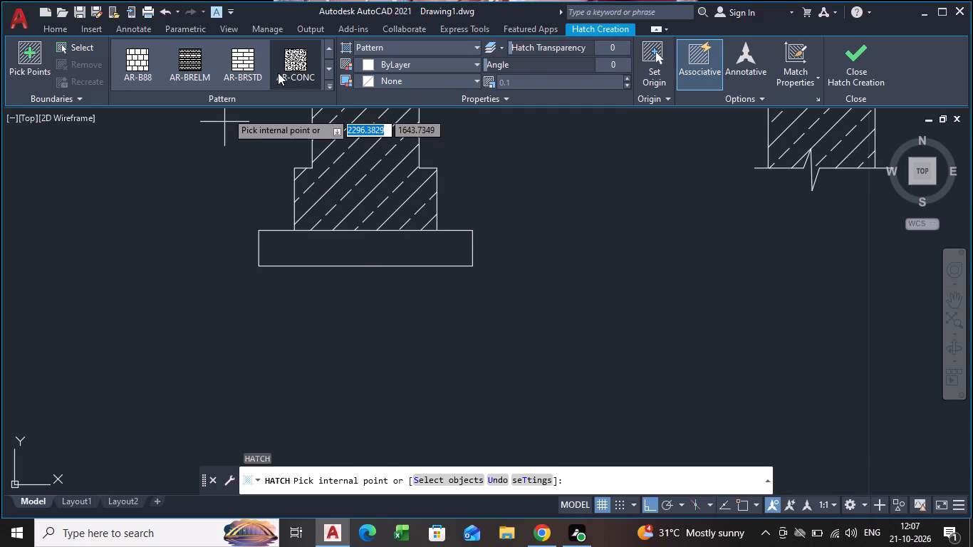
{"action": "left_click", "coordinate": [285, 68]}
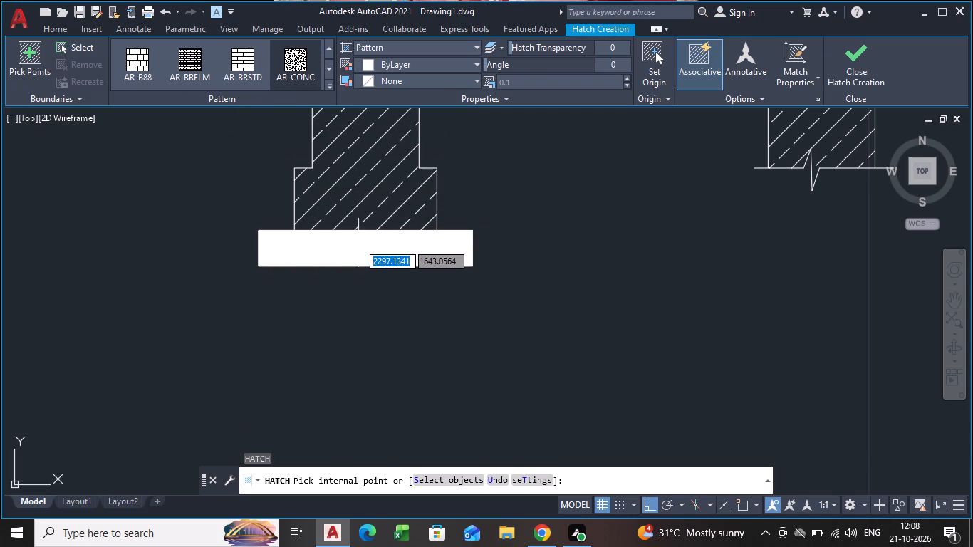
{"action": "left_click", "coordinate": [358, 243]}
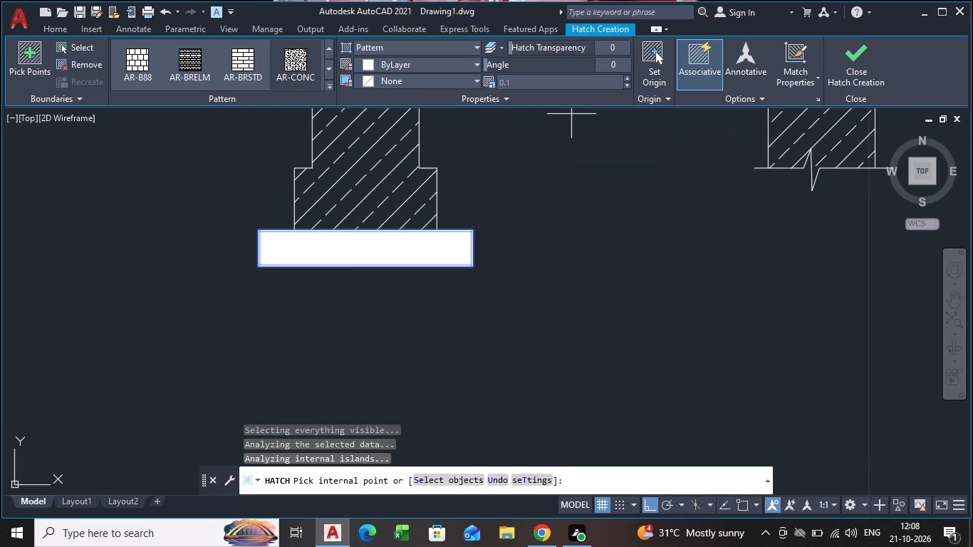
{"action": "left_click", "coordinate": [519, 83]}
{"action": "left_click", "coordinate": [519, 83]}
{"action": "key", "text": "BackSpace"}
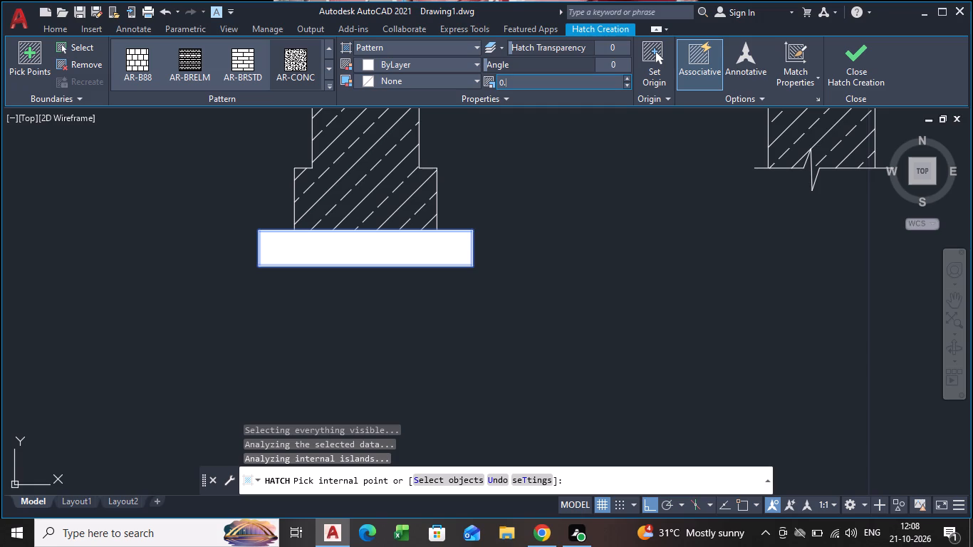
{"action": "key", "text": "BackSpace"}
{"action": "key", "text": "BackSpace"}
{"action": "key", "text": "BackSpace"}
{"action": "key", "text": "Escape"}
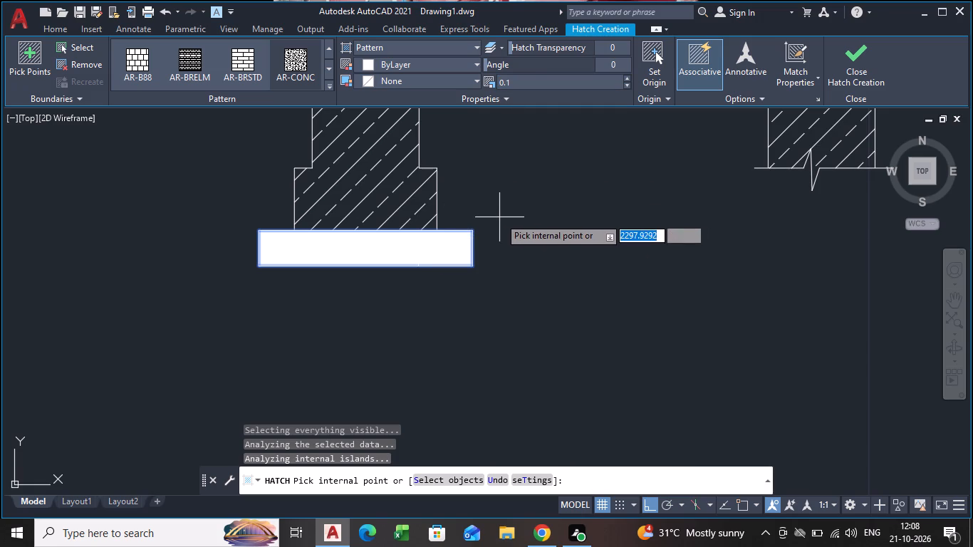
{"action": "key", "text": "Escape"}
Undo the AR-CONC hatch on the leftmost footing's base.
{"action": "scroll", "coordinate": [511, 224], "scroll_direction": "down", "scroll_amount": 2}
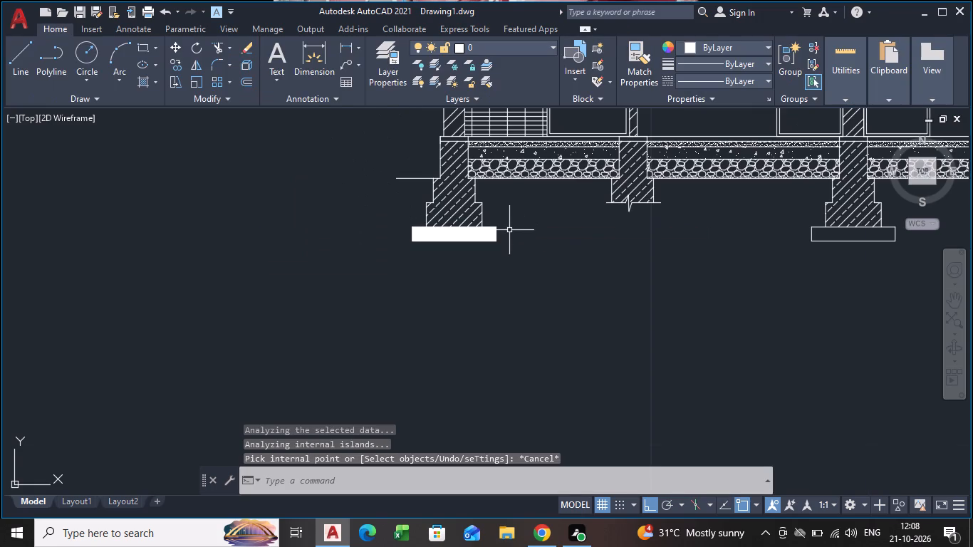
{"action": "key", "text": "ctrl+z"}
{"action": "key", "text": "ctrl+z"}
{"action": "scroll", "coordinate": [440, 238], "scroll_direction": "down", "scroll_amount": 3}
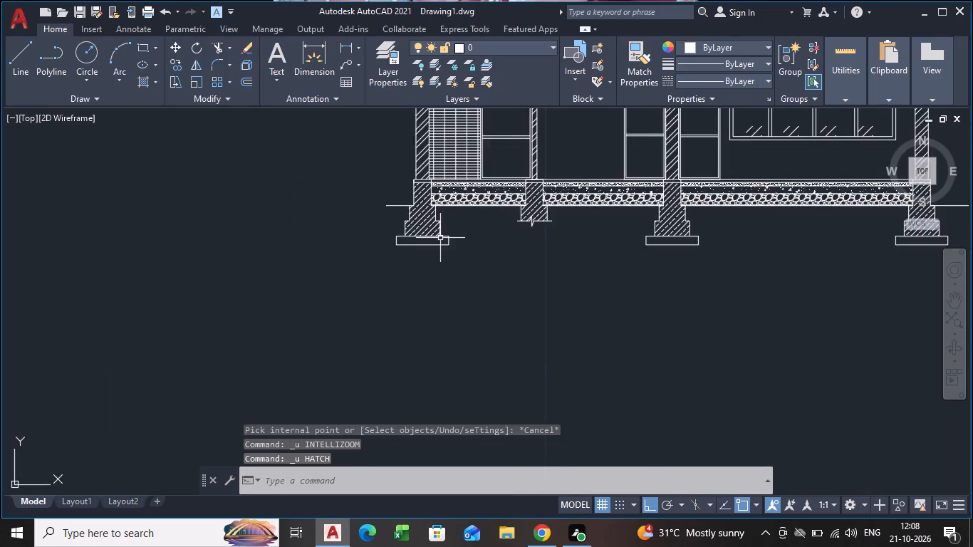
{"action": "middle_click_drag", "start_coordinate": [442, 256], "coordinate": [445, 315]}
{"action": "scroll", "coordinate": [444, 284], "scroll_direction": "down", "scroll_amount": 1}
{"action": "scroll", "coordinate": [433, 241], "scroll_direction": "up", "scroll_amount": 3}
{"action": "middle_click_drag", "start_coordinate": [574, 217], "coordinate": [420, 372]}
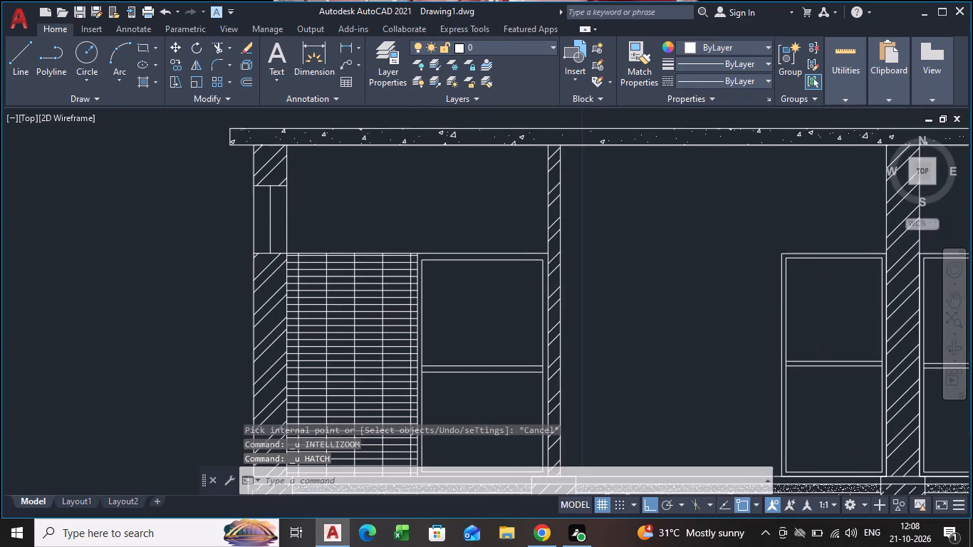
Check the pattern and scale of the existing concrete hatch in the roof slab.
{"action": "middle_click_drag", "start_coordinate": [420, 372], "coordinate": [421, 372]}
{"action": "left_click", "coordinate": [508, 141]}
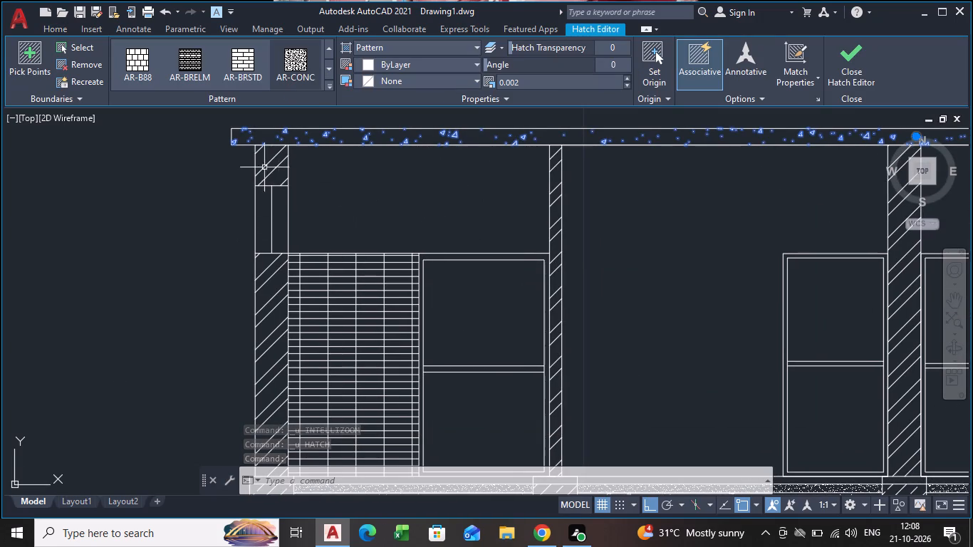
{"action": "left_click", "coordinate": [281, 63]}
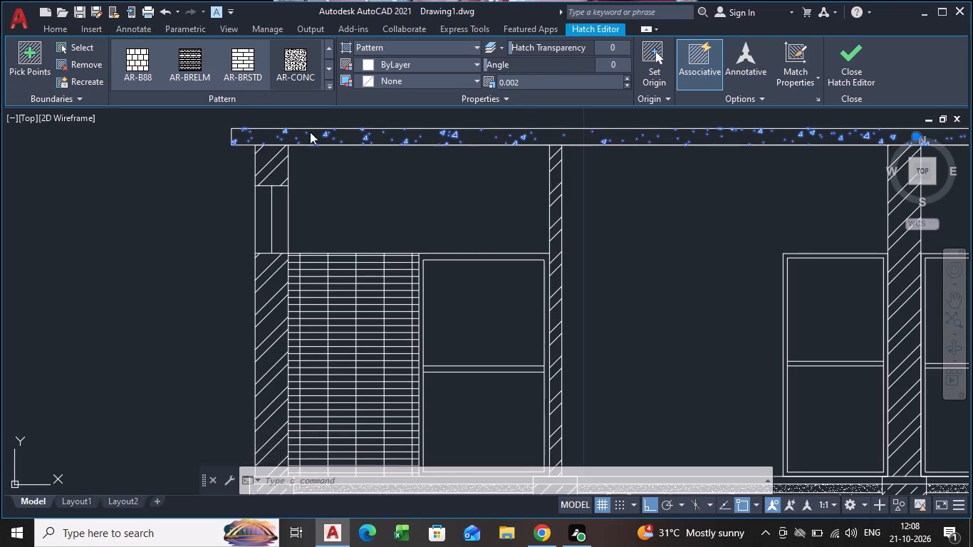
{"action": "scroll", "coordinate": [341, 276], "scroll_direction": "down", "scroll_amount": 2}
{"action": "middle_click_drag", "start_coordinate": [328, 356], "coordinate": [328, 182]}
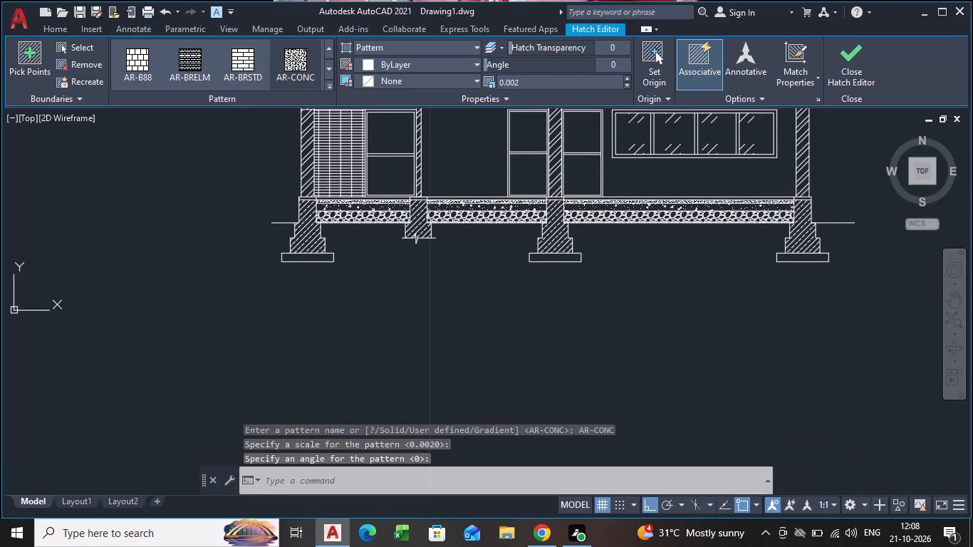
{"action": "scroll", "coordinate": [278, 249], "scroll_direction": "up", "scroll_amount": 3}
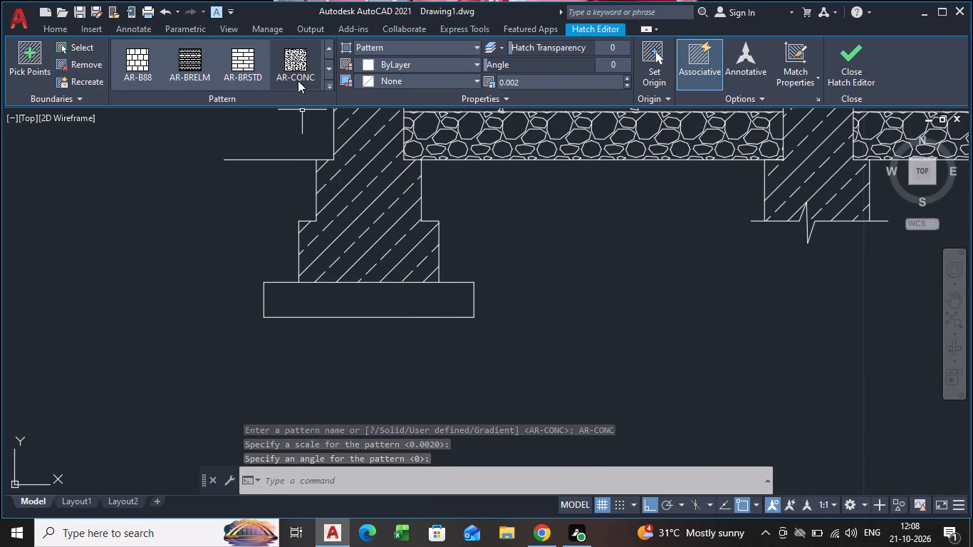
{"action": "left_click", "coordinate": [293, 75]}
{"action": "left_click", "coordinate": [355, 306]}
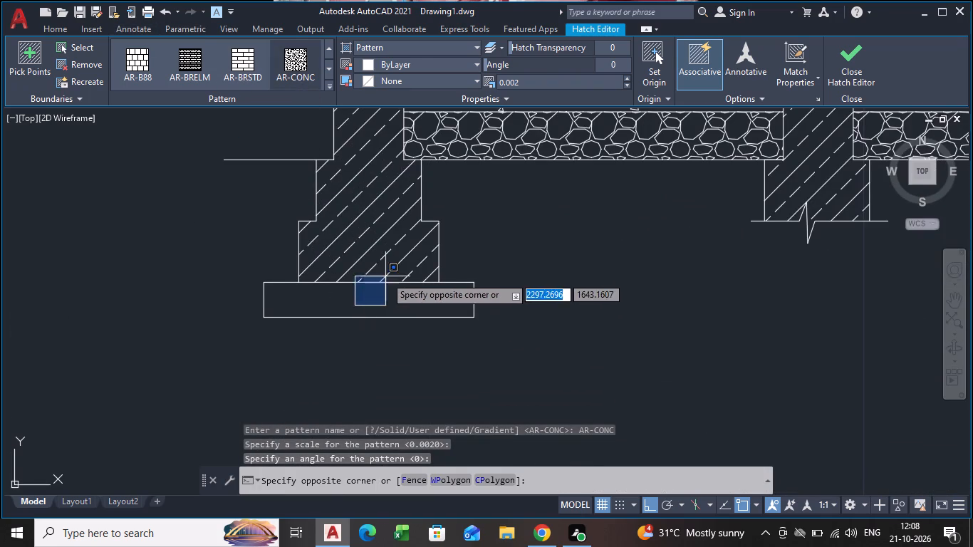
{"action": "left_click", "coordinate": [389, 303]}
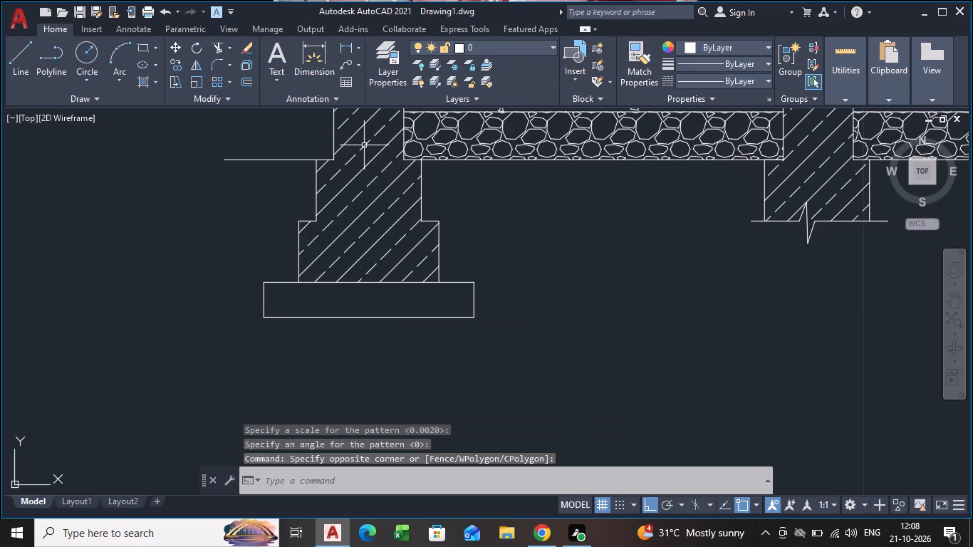
Hatch the rectangular bases under the leftmost, middle and rightmost footings with the AR-CONC pattern.
{"action": "key", "text": "h"}
{"action": "key", "text": "Return"}
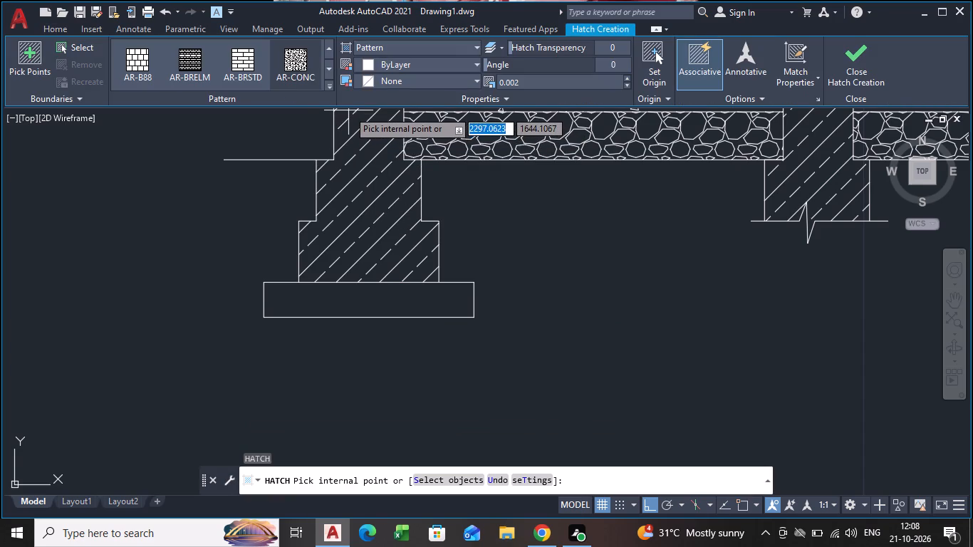
{"action": "left_click", "coordinate": [308, 77]}
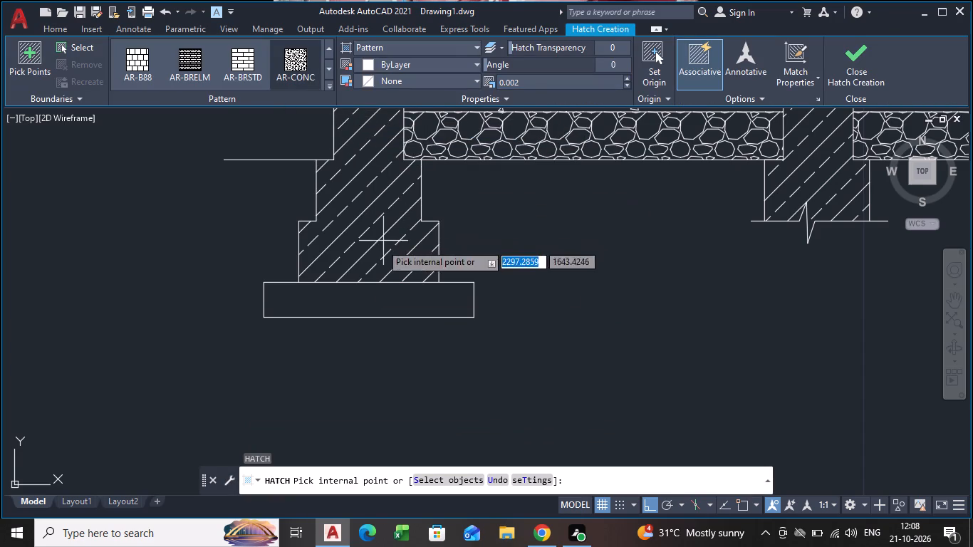
{"action": "left_click", "coordinate": [367, 298]}
{"action": "scroll", "coordinate": [566, 237], "scroll_direction": "down", "scroll_amount": 3}
{"action": "middle_click_drag", "start_coordinate": [571, 254], "coordinate": [397, 256]}
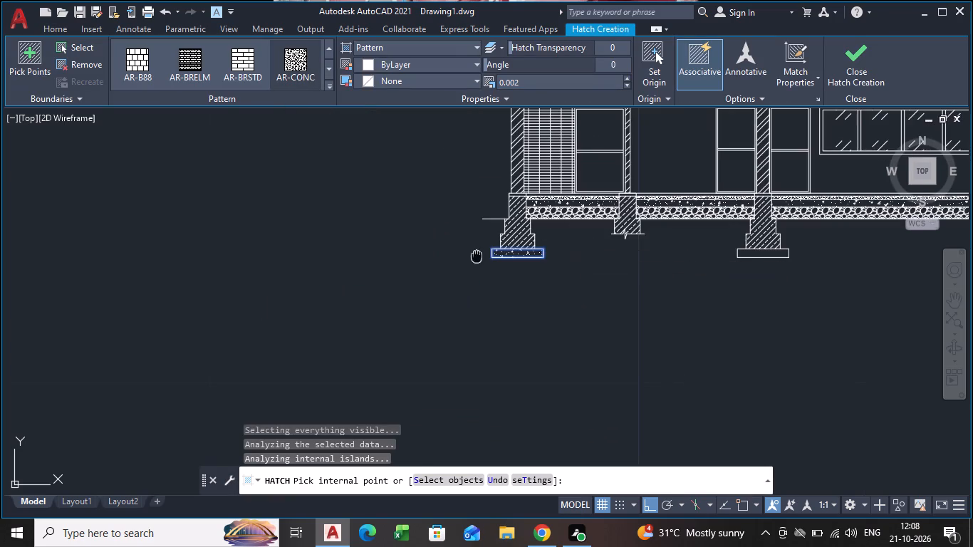
{"action": "middle_click_drag", "start_coordinate": [397, 256], "coordinate": [0, 228]}
{"action": "scroll", "coordinate": [100, 232], "scroll_direction": "up", "scroll_amount": 2}
{"action": "left_click", "coordinate": [95, 224]}
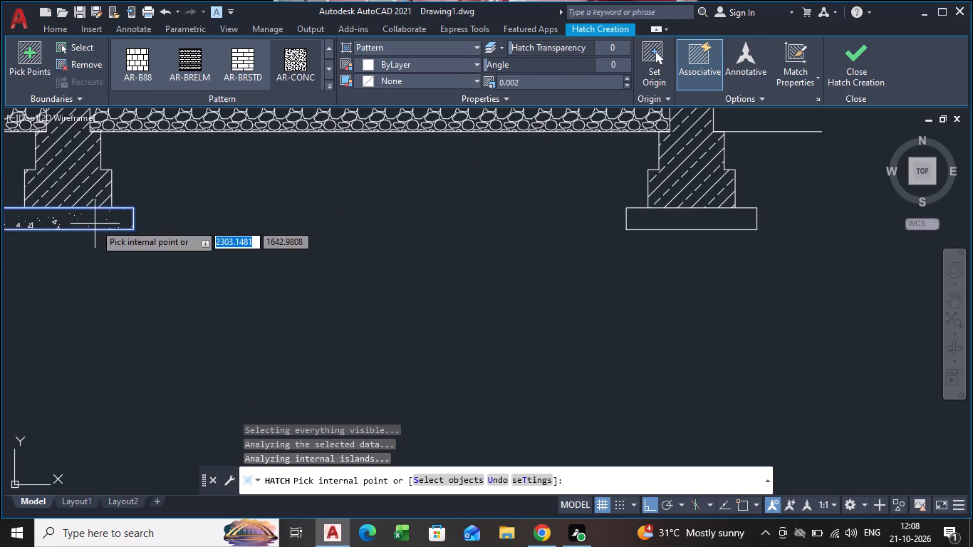
{"action": "left_click", "coordinate": [677, 219]}
Add the thin bands topping the leftmost foundation wall and the foundation wall with the break line to the AR-CONC hatch.
{"action": "scroll", "coordinate": [176, 210], "scroll_direction": "down", "scroll_amount": 4}
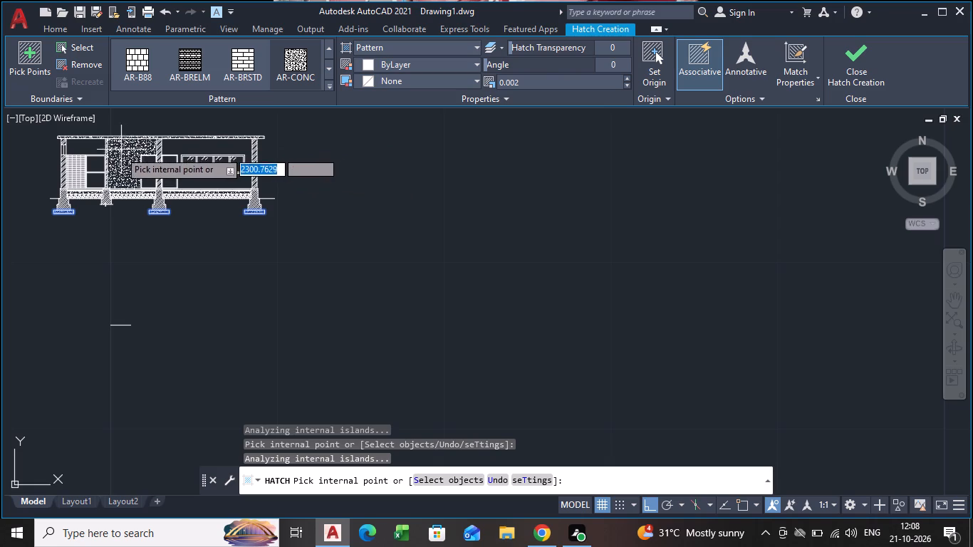
{"action": "scroll", "coordinate": [102, 175], "scroll_direction": "down", "scroll_amount": 1}
{"action": "middle_click_drag", "start_coordinate": [103, 177], "coordinate": [347, 291]}
{"action": "scroll", "coordinate": [277, 295], "scroll_direction": "up", "scroll_amount": 4}
{"action": "scroll", "coordinate": [449, 349], "scroll_direction": "up", "scroll_amount": 3}
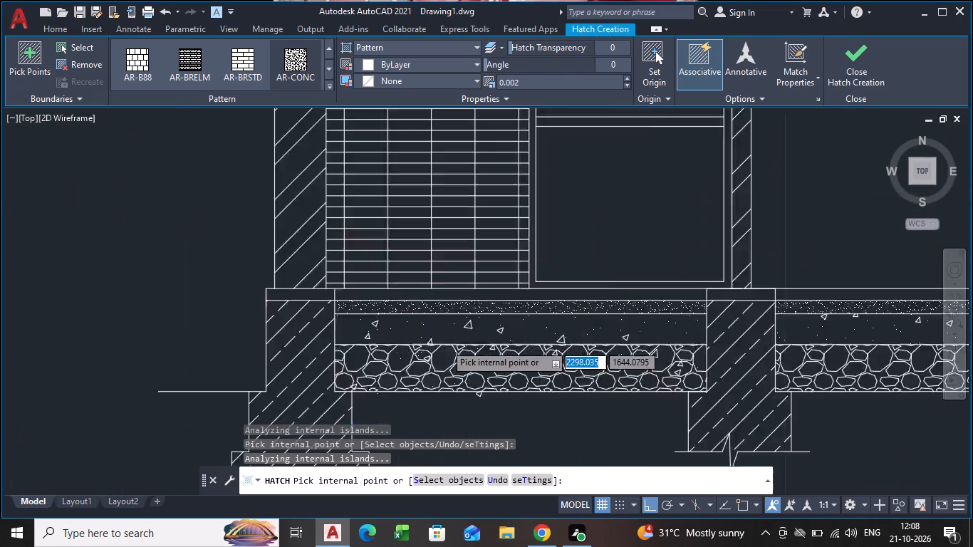
{"action": "scroll", "coordinate": [271, 281], "scroll_direction": "up", "scroll_amount": 3}
{"action": "left_click", "coordinate": [221, 239]}
{"action": "scroll", "coordinate": [383, 276], "scroll_direction": "down", "scroll_amount": 3}
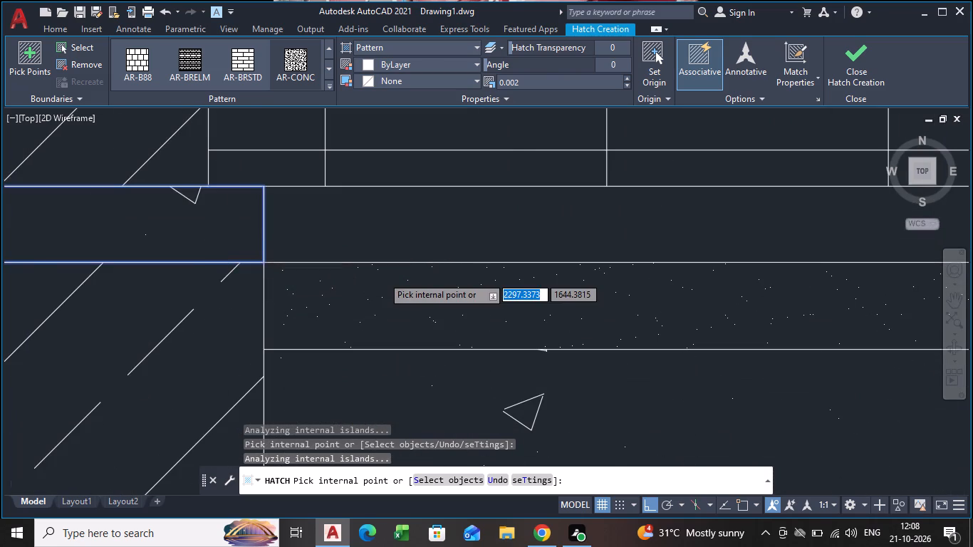
{"action": "scroll", "coordinate": [303, 261], "scroll_direction": "down", "scroll_amount": 4}
{"action": "scroll", "coordinate": [514, 274], "scroll_direction": "down", "scroll_amount": 2}
{"action": "middle_click_drag", "start_coordinate": [514, 274], "coordinate": [6, 281]}
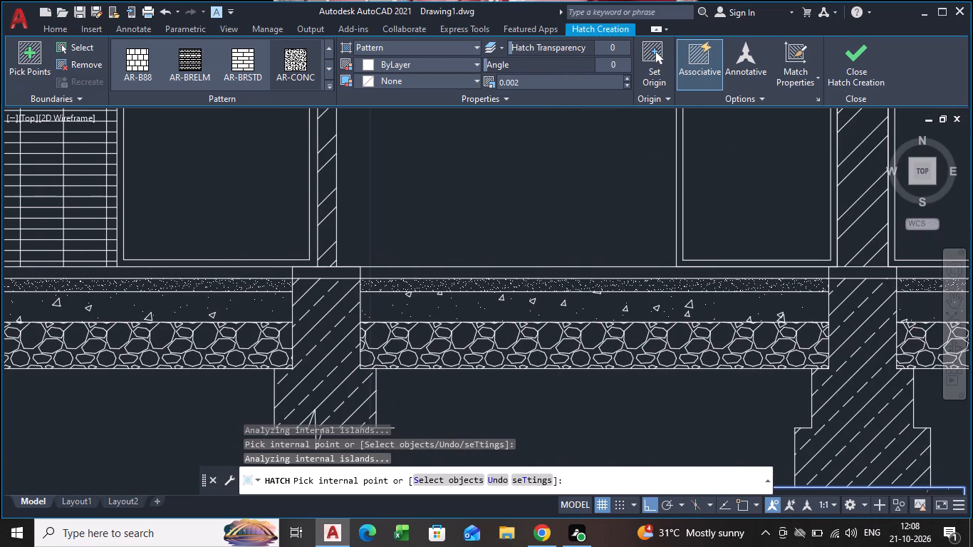
{"action": "scroll", "coordinate": [363, 272], "scroll_direction": "up", "scroll_amount": 3}
{"action": "left_click", "coordinate": [300, 276]}
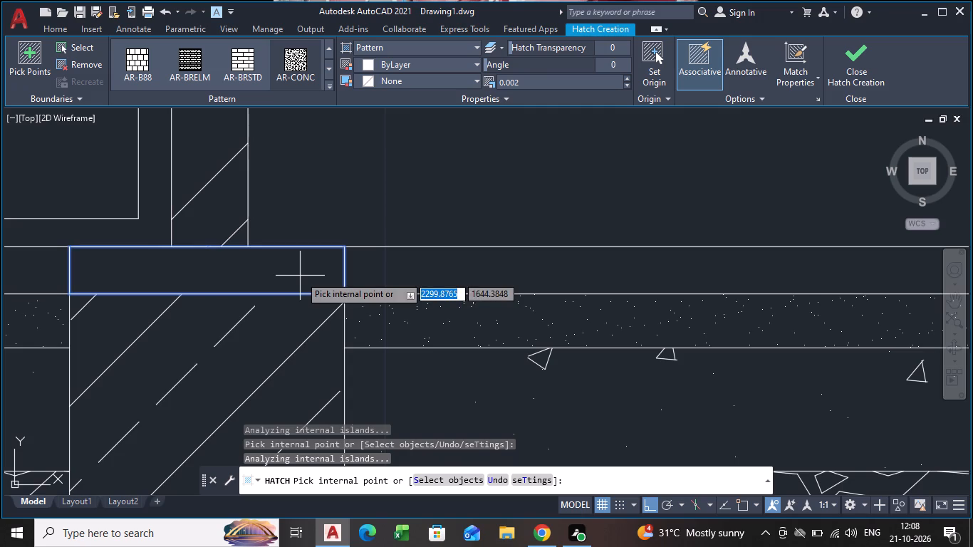
{"action": "scroll", "coordinate": [300, 276], "scroll_direction": "down", "scroll_amount": 1}
{"action": "left_click", "coordinate": [288, 269]}
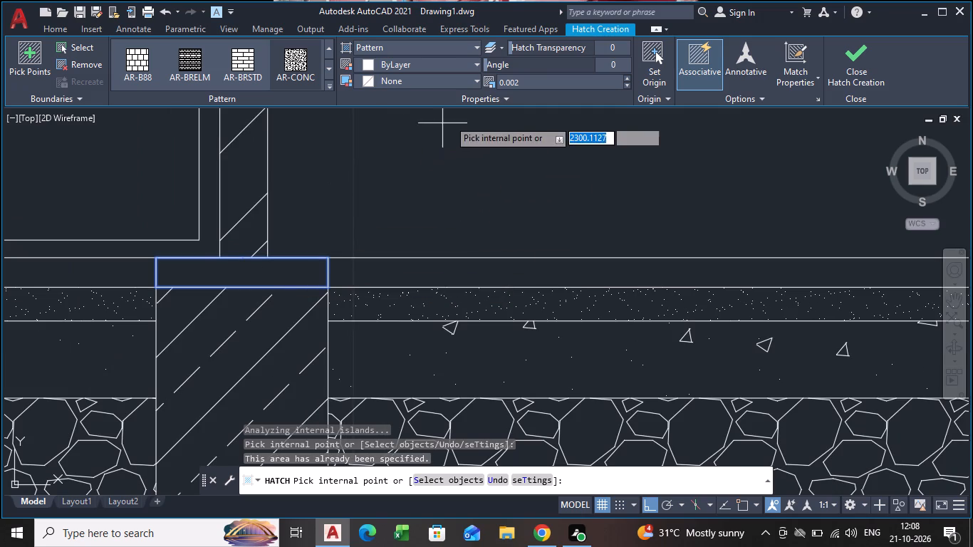
Set the scale of the AR-CONC hatch being created to 0.001.
{"action": "left_click", "coordinate": [528, 81]}
{"action": "left_click", "coordinate": [528, 81]}
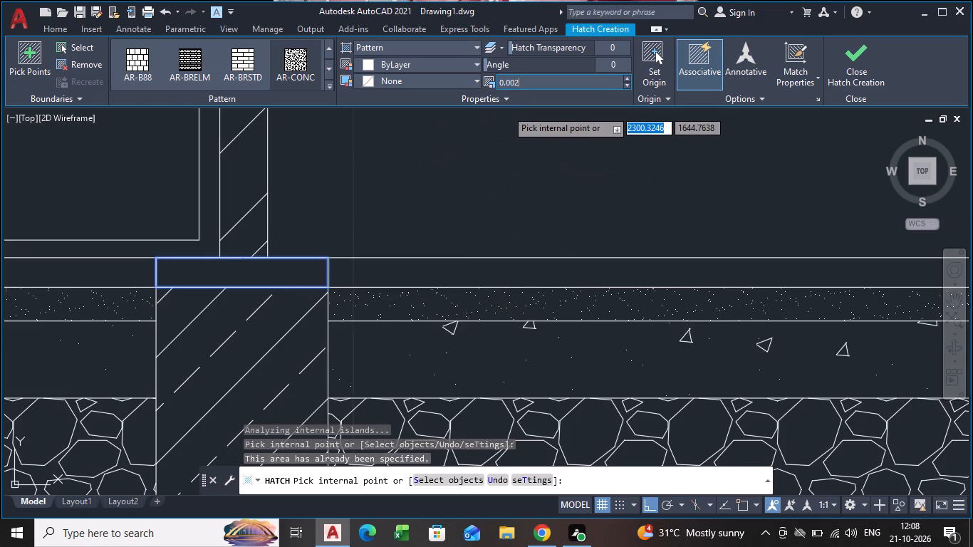
{"action": "key", "text": "BackSpace"}
{"action": "key", "text": "1"}
{"action": "key", "text": "Return"}
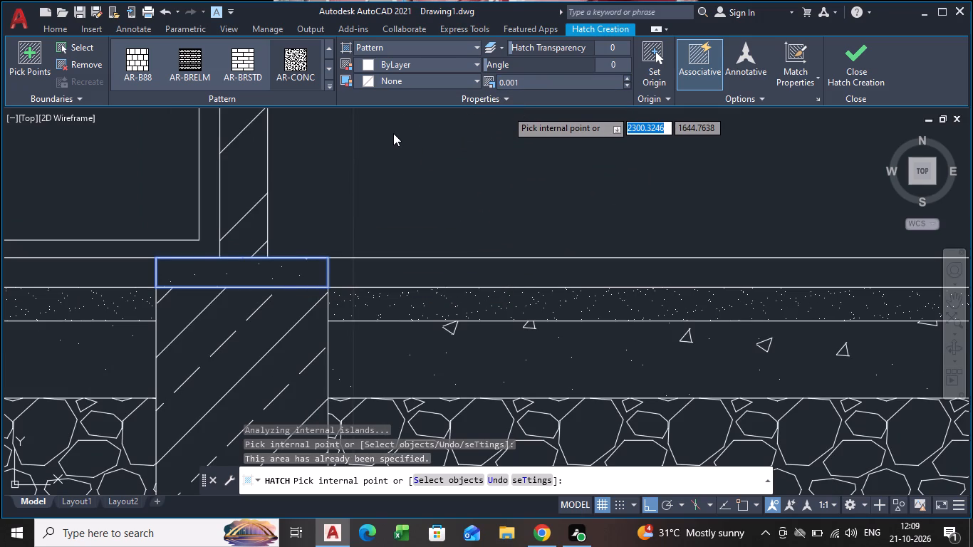
Add the thin bands topping the middle and rightmost foundation walls to the AR-CONC hatch and finish it.
{"action": "scroll", "coordinate": [202, 272], "scroll_direction": "down", "scroll_amount": 6}
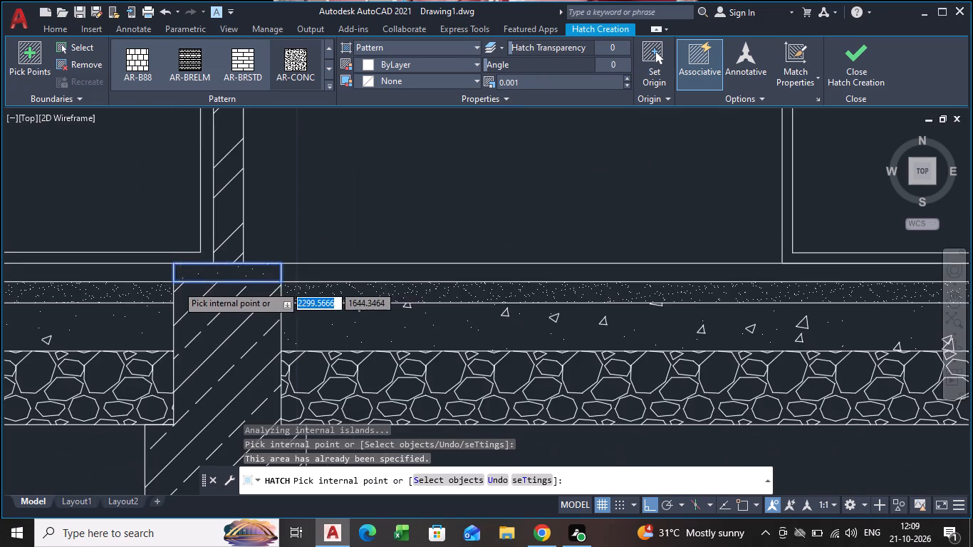
{"action": "scroll", "coordinate": [389, 286], "scroll_direction": "up", "scroll_amount": 5}
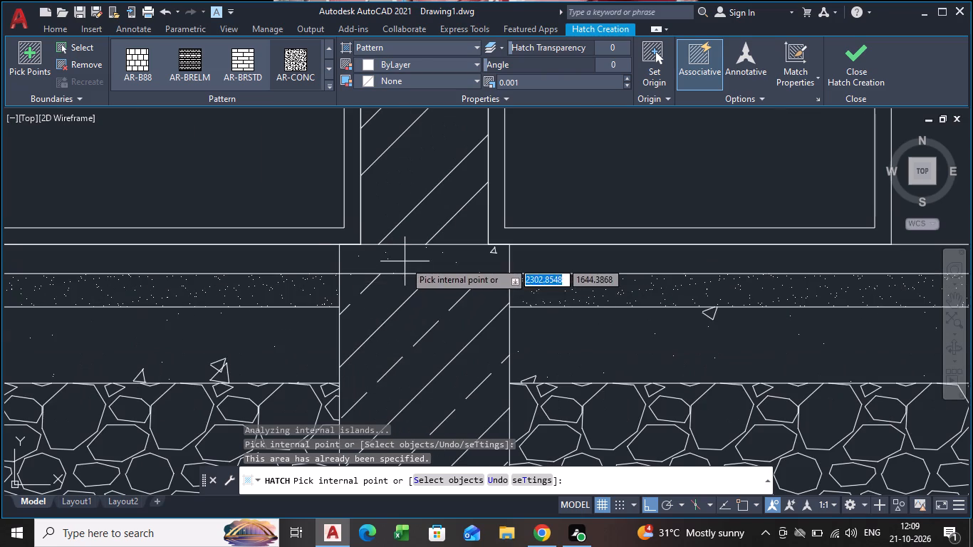
{"action": "left_click", "coordinate": [405, 261]}
{"action": "scroll", "coordinate": [499, 277], "scroll_direction": "down", "scroll_amount": 4}
{"action": "scroll", "coordinate": [590, 296], "scroll_direction": "down", "scroll_amount": 1}
{"action": "middle_click_drag", "start_coordinate": [590, 296], "coordinate": [209, 300]}
{"action": "scroll", "coordinate": [208, 300], "scroll_direction": "down", "scroll_amount": 1}
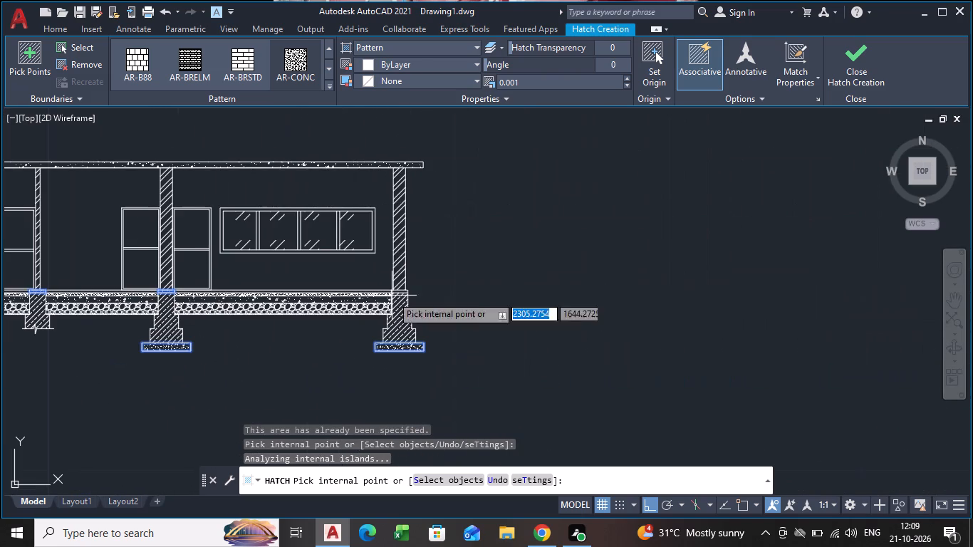
{"action": "scroll", "coordinate": [391, 280], "scroll_direction": "up", "scroll_amount": 6}
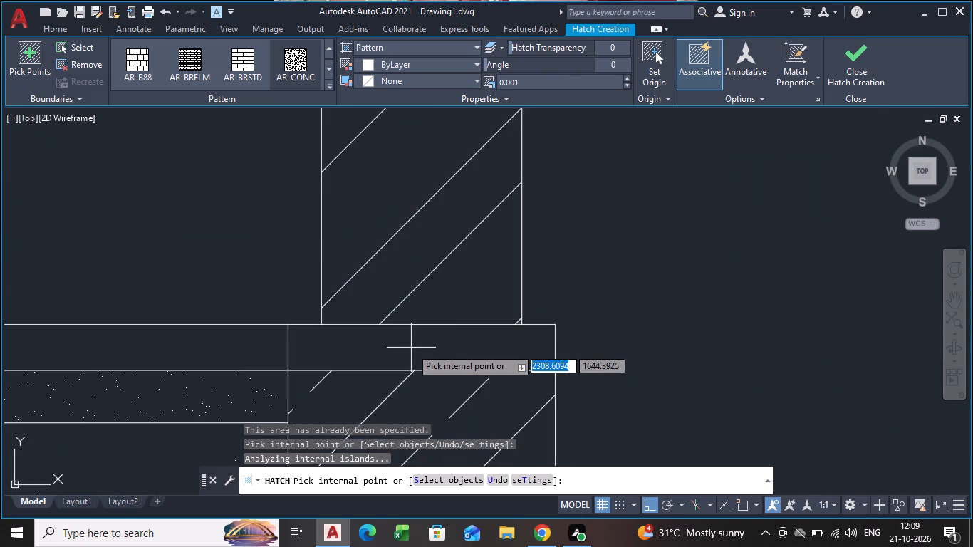
{"action": "left_click", "coordinate": [411, 348]}
{"action": "scroll", "coordinate": [318, 303], "scroll_direction": "down", "scroll_amount": 4}
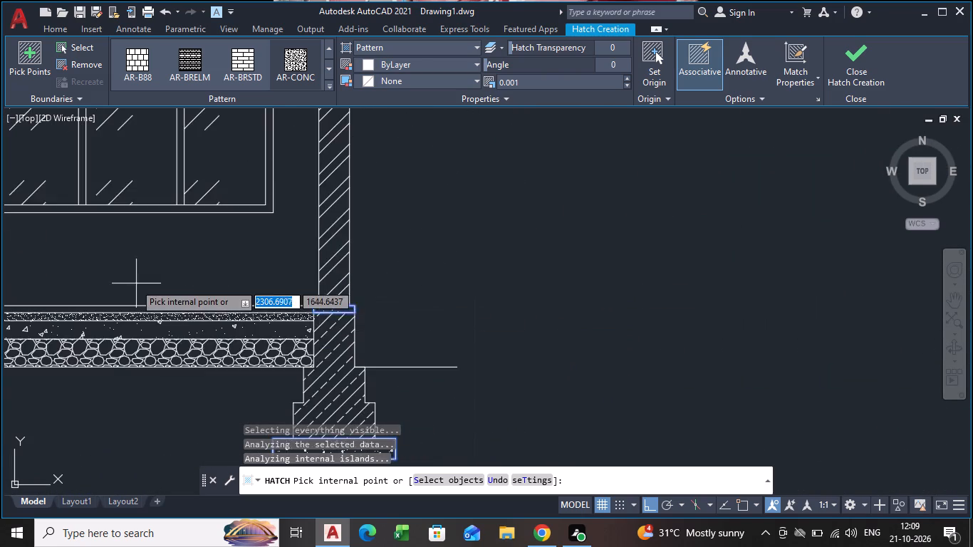
{"action": "scroll", "coordinate": [135, 283], "scroll_direction": "down", "scroll_amount": 4}
{"action": "left_click", "coordinate": [854, 42]}
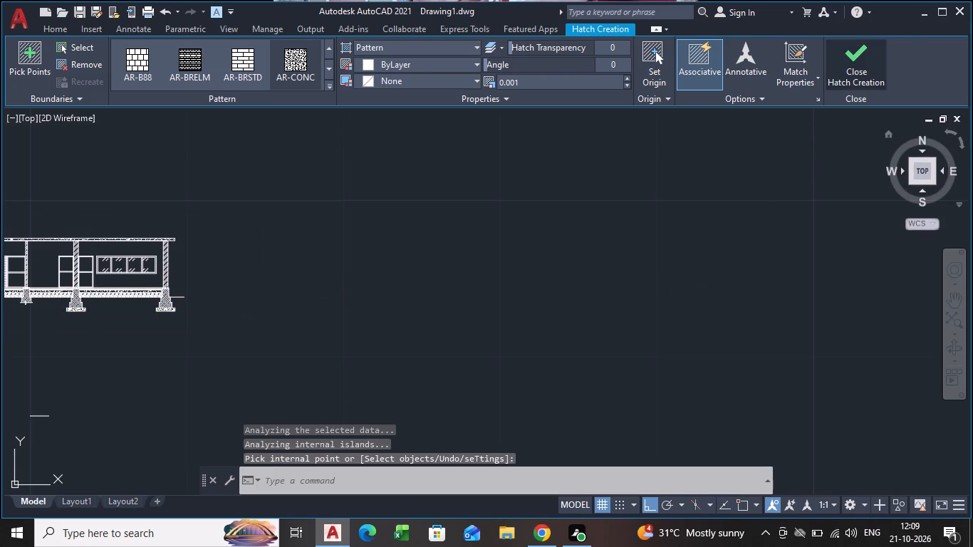
Examine the hatches in the footing bases, wall bands and floor layers across the whole building section.
{"action": "middle_click_drag", "start_coordinate": [82, 295], "coordinate": [253, 284]}
{"action": "scroll", "coordinate": [245, 288], "scroll_direction": "up", "scroll_amount": 3}
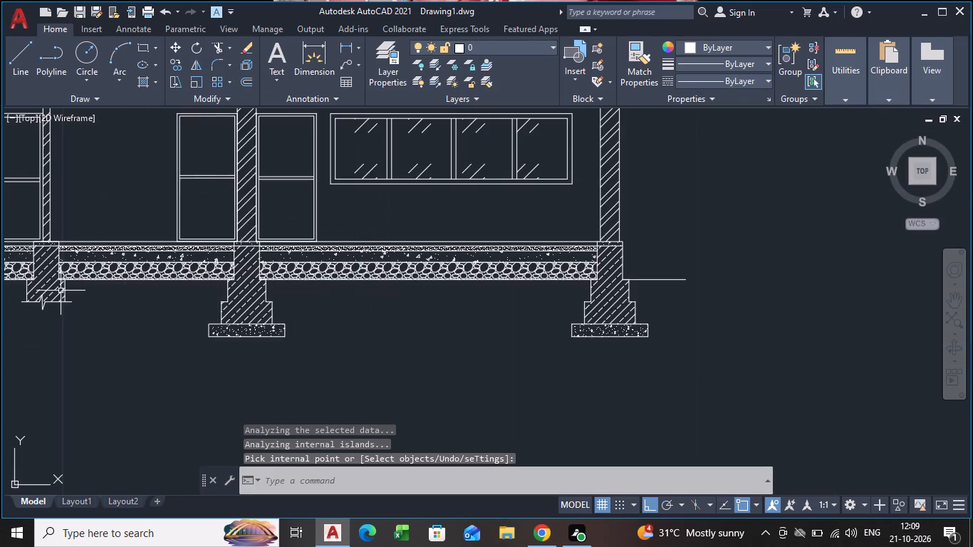
{"action": "middle_click_drag", "start_coordinate": [60, 291], "coordinate": [323, 289]}
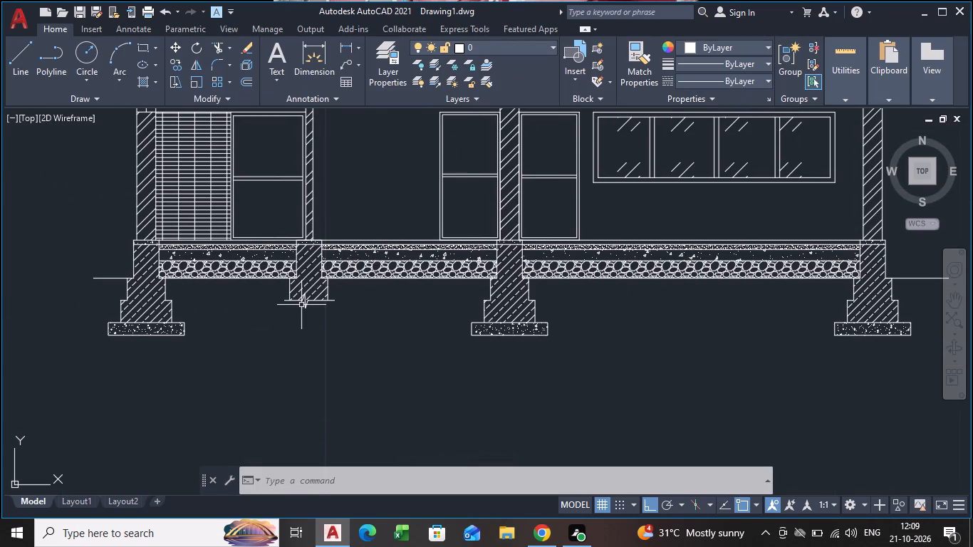
{"action": "scroll", "coordinate": [137, 243], "scroll_direction": "up", "scroll_amount": 3}
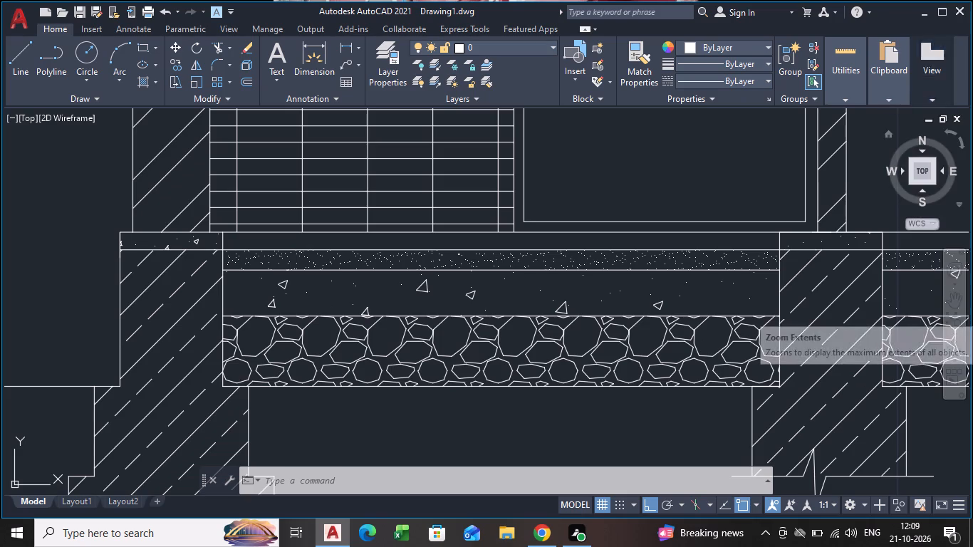
{"action": "scroll", "coordinate": [443, 337], "scroll_direction": "down", "scroll_amount": 2}
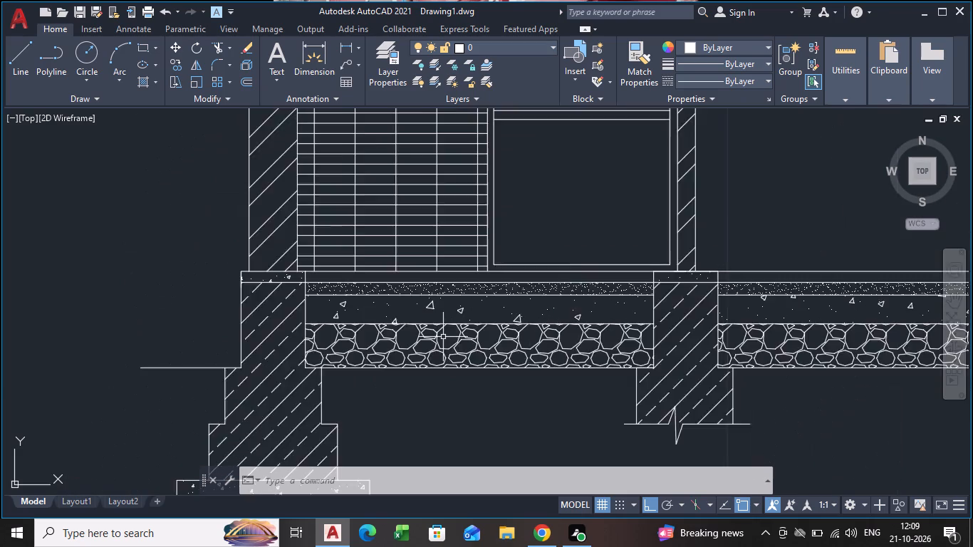
{"action": "scroll", "coordinate": [616, 381], "scroll_direction": "down", "scroll_amount": 1}
{"action": "middle_click_drag", "start_coordinate": [633, 380], "coordinate": [449, 370]}
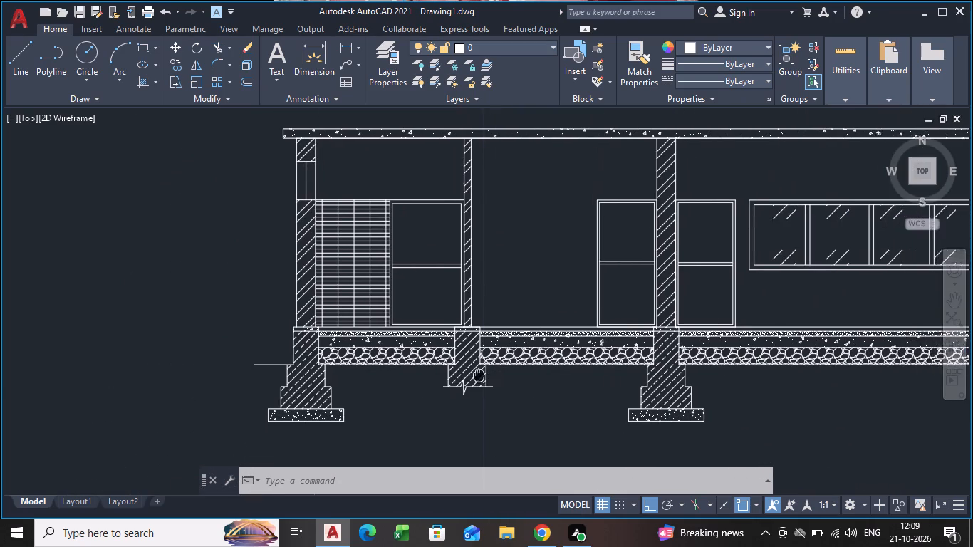
{"action": "middle_click_drag", "start_coordinate": [449, 370], "coordinate": [332, 346]}
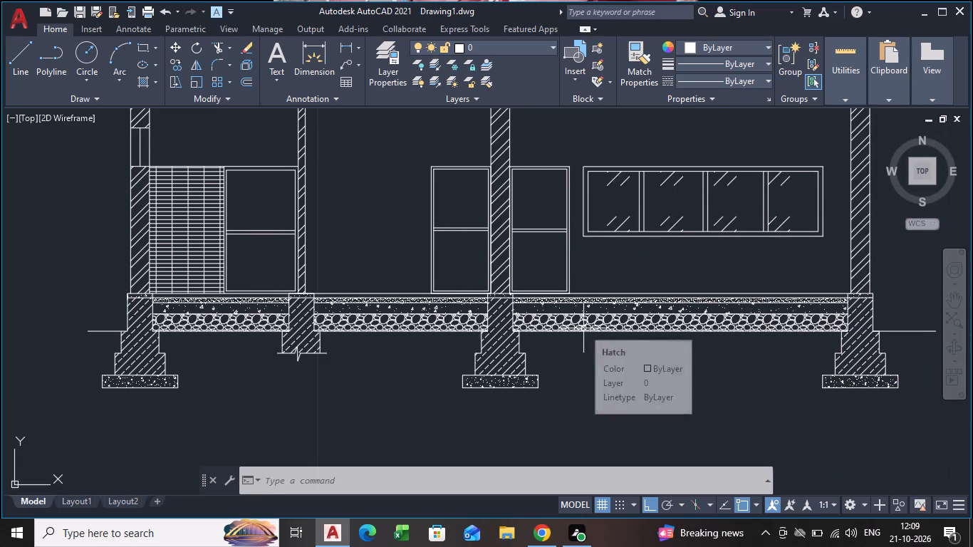
{"action": "middle_click_drag", "start_coordinate": [321, 327], "coordinate": [514, 357]}
{"action": "scroll", "coordinate": [504, 348], "scroll_direction": "down", "scroll_amount": 1}
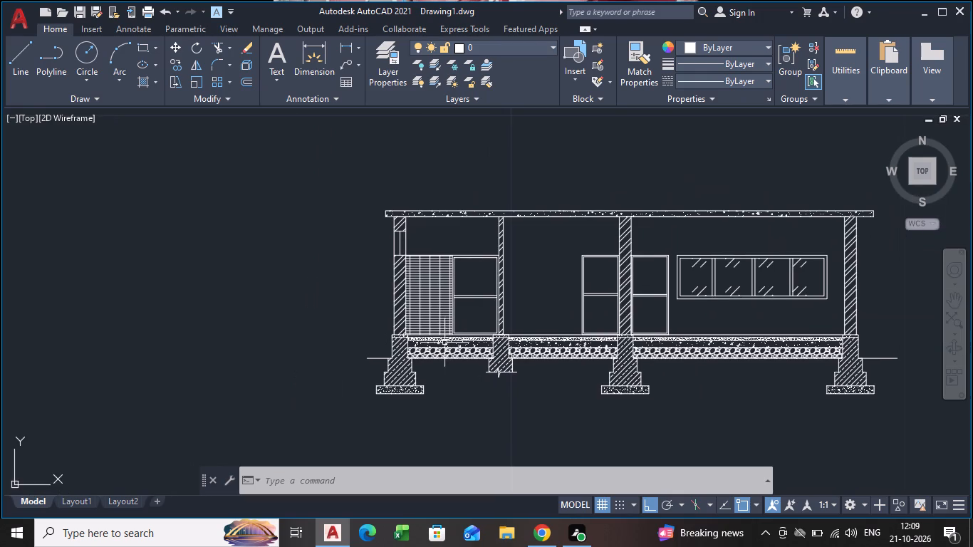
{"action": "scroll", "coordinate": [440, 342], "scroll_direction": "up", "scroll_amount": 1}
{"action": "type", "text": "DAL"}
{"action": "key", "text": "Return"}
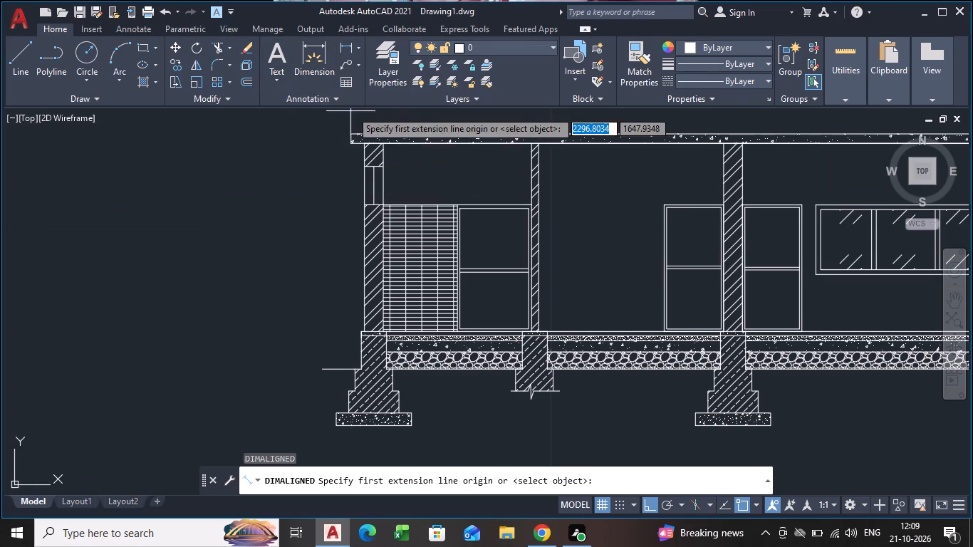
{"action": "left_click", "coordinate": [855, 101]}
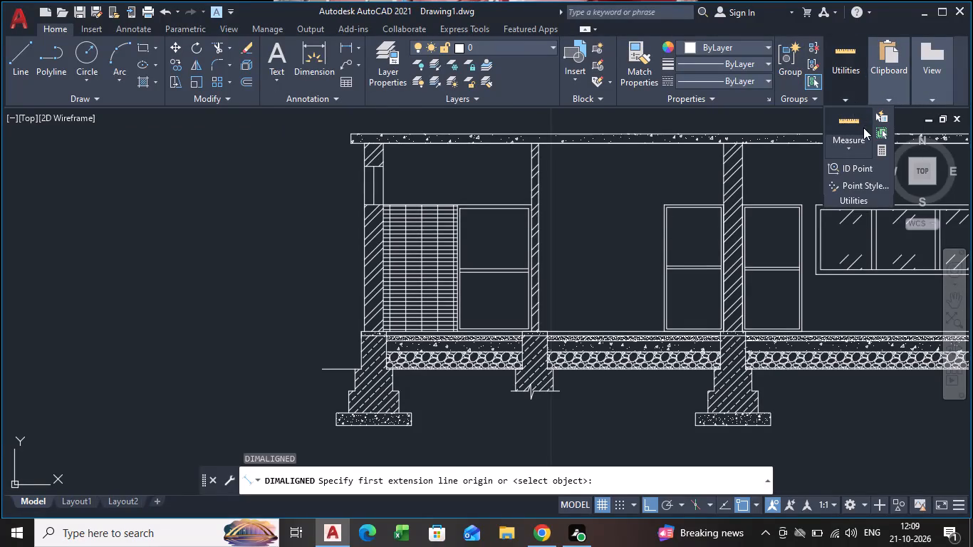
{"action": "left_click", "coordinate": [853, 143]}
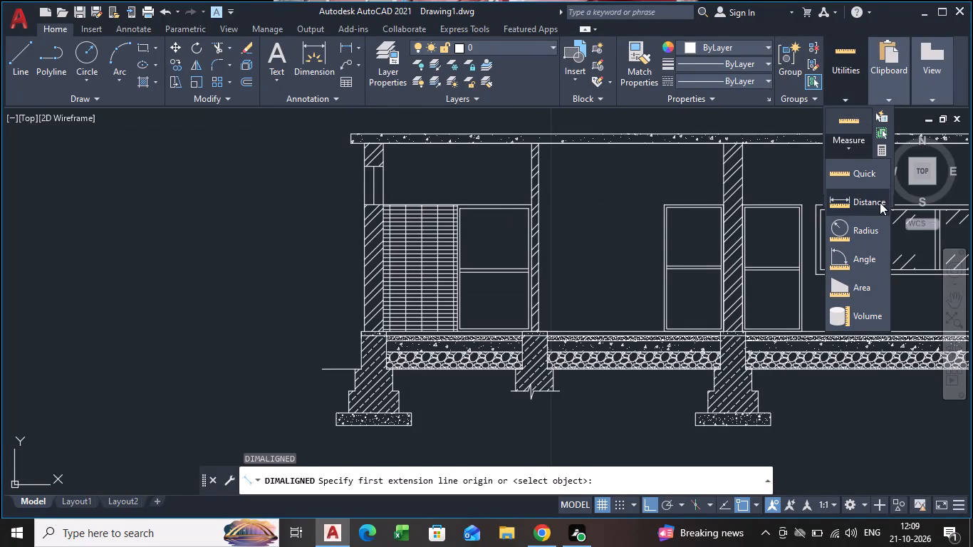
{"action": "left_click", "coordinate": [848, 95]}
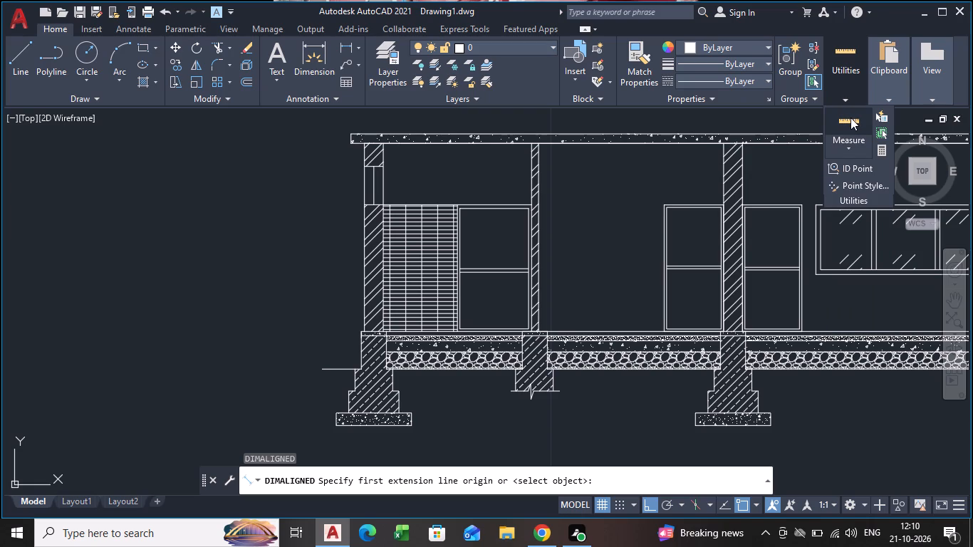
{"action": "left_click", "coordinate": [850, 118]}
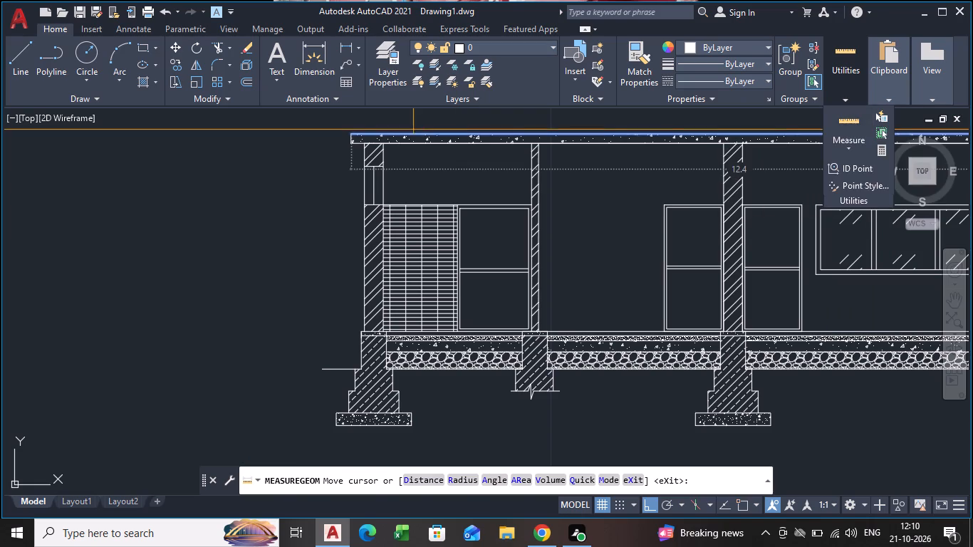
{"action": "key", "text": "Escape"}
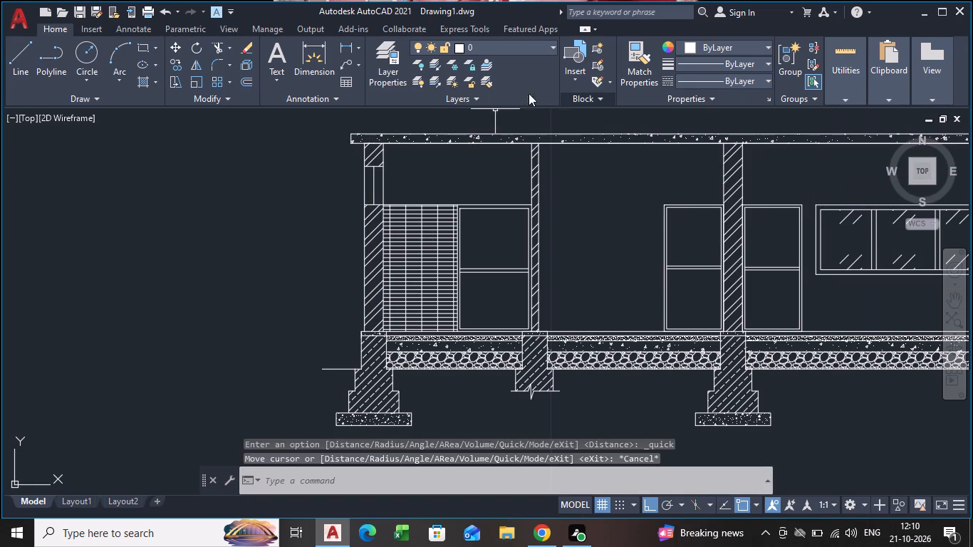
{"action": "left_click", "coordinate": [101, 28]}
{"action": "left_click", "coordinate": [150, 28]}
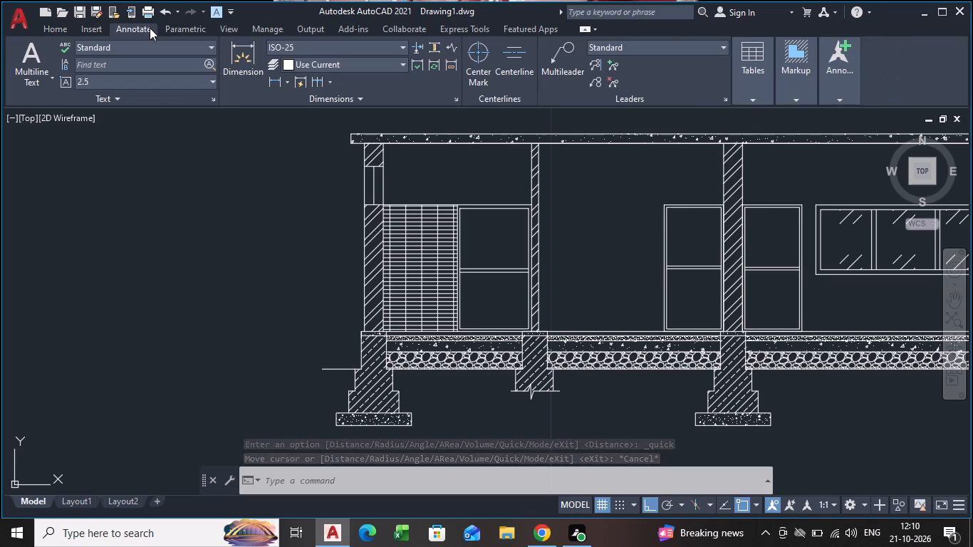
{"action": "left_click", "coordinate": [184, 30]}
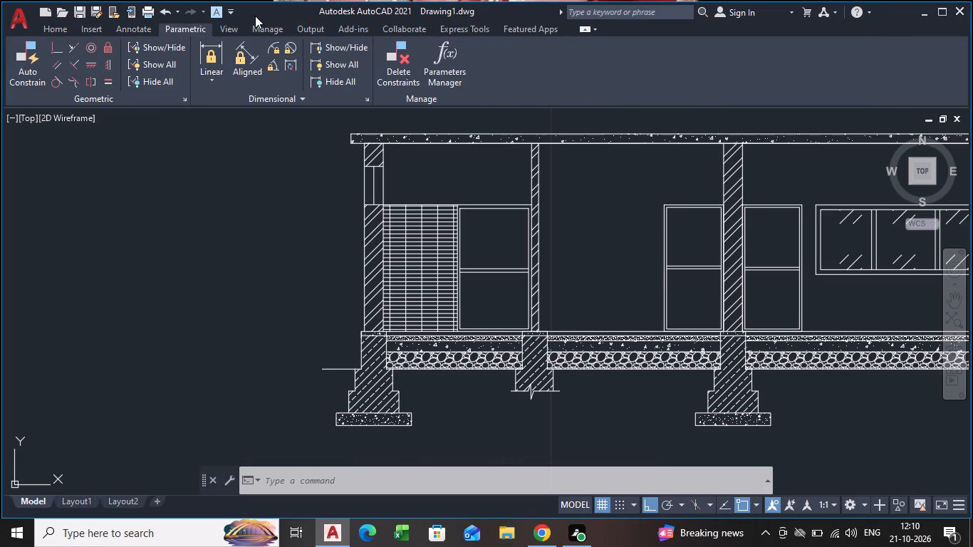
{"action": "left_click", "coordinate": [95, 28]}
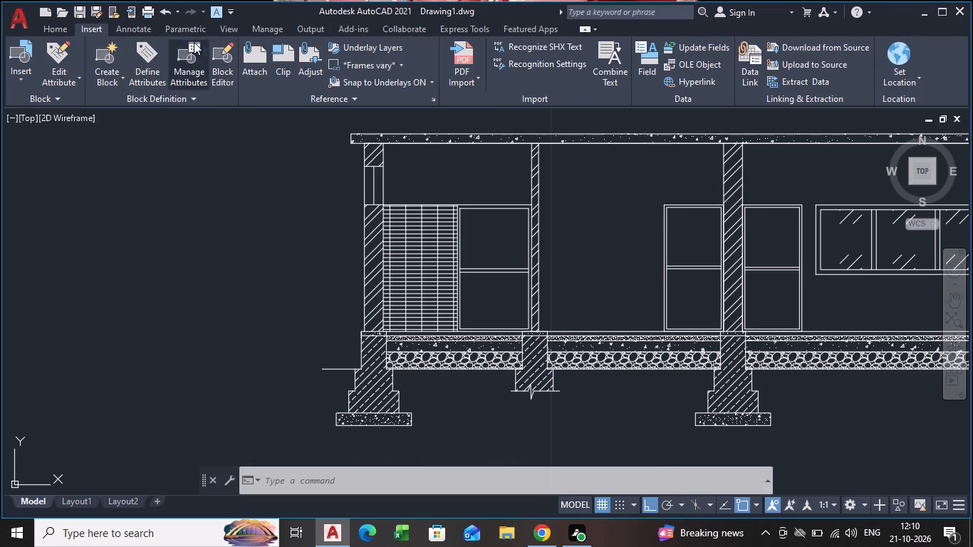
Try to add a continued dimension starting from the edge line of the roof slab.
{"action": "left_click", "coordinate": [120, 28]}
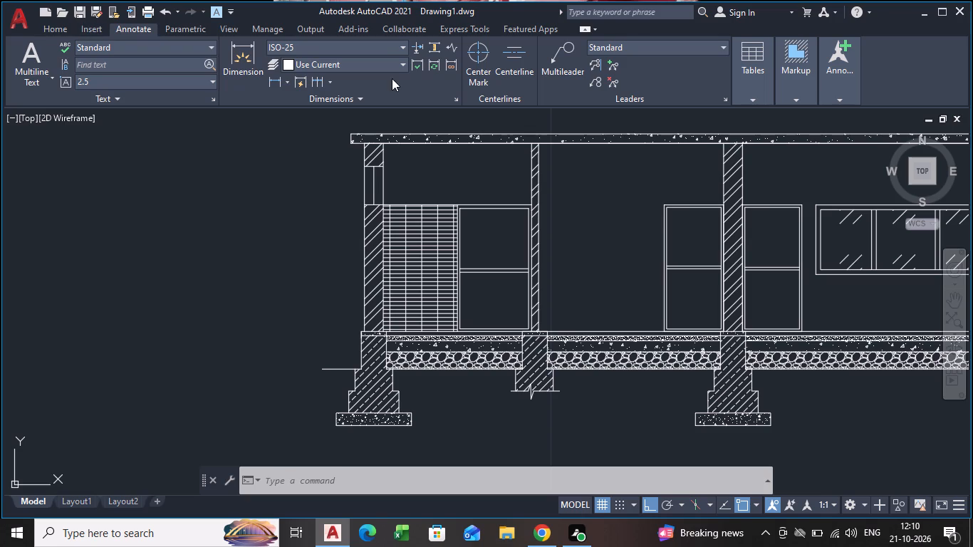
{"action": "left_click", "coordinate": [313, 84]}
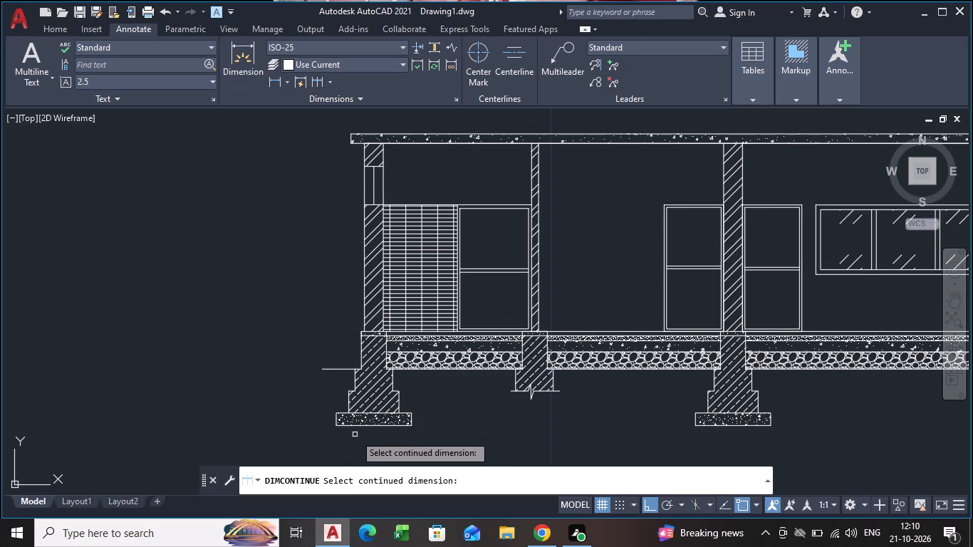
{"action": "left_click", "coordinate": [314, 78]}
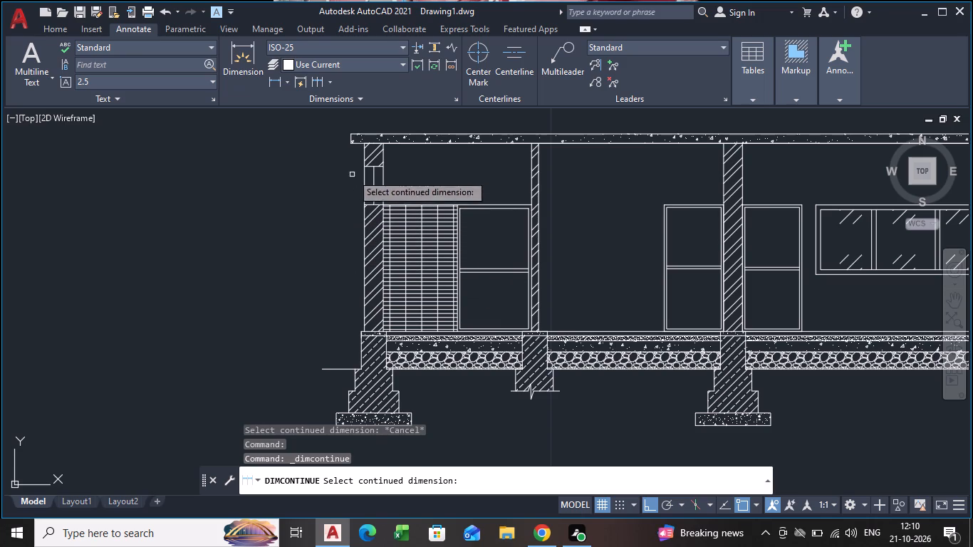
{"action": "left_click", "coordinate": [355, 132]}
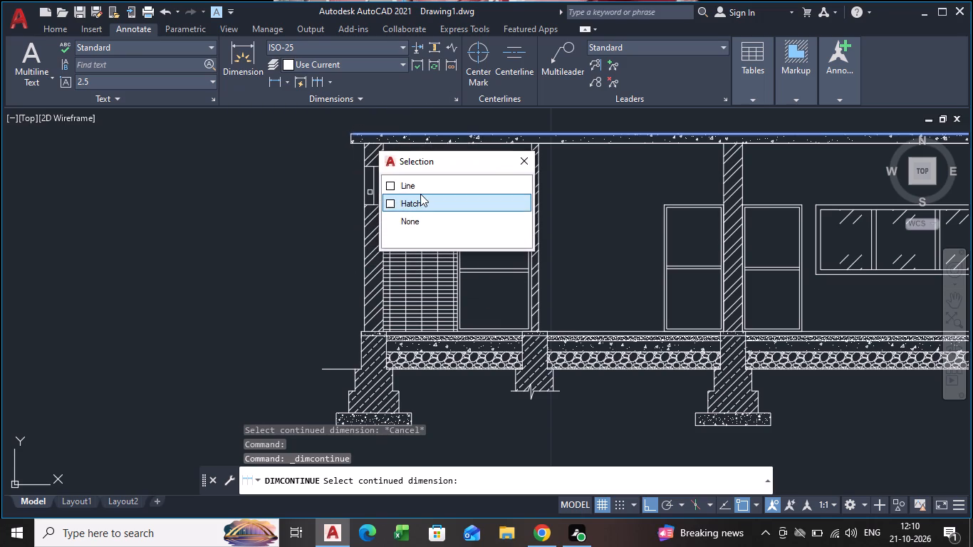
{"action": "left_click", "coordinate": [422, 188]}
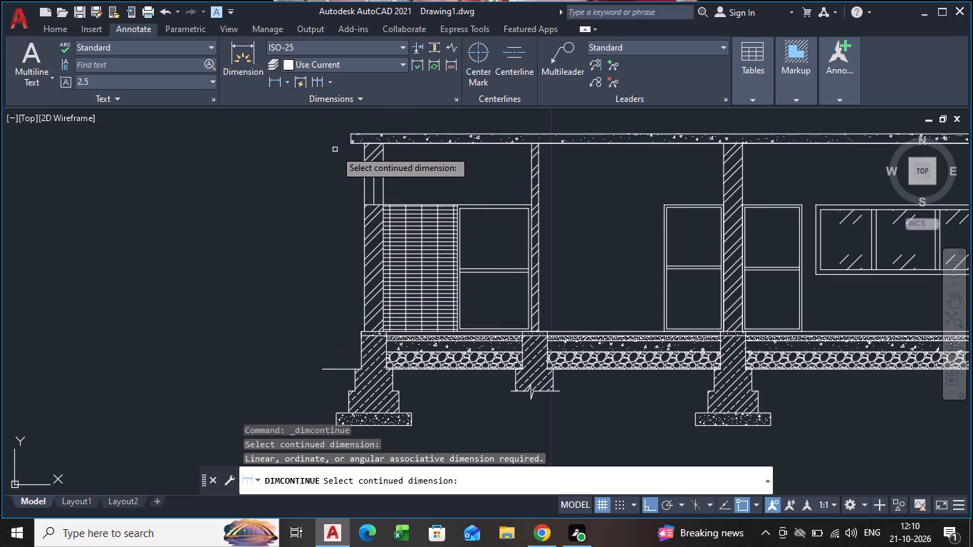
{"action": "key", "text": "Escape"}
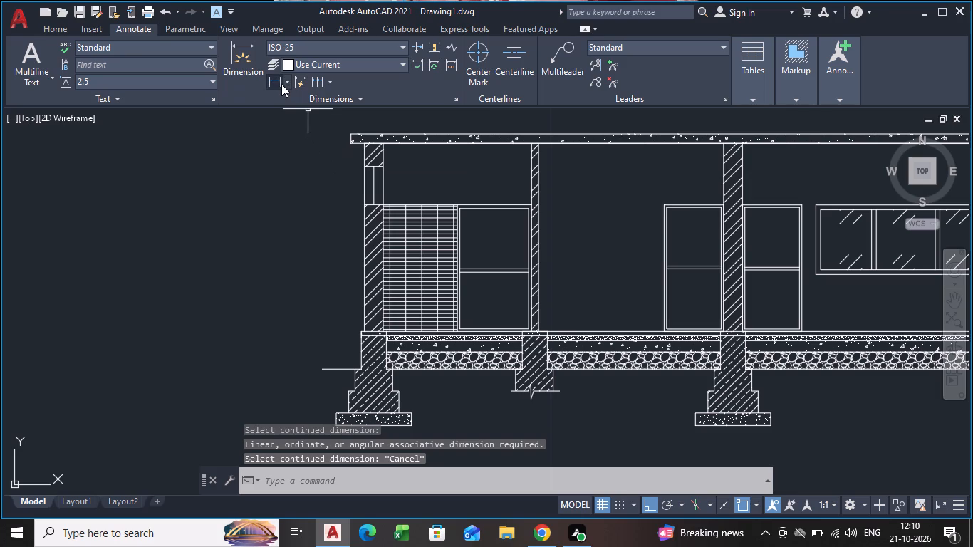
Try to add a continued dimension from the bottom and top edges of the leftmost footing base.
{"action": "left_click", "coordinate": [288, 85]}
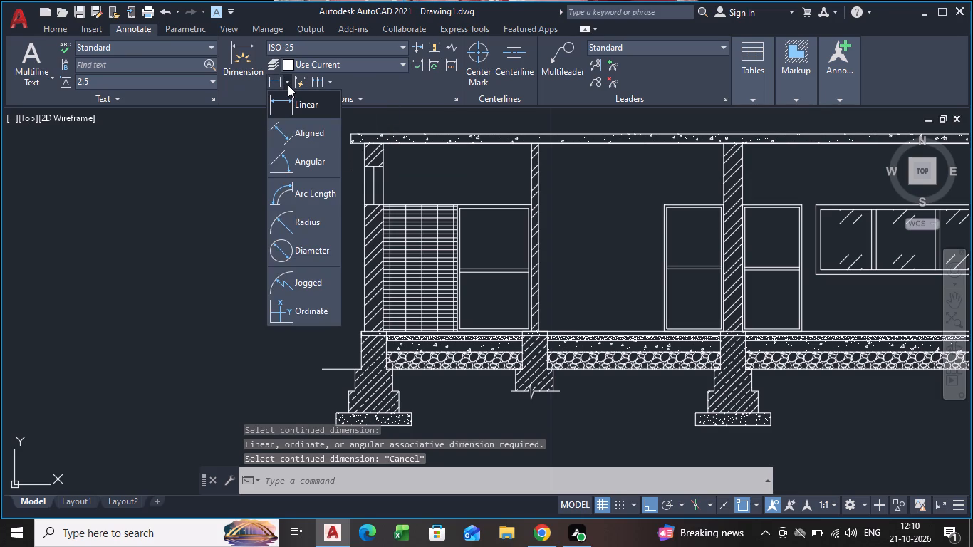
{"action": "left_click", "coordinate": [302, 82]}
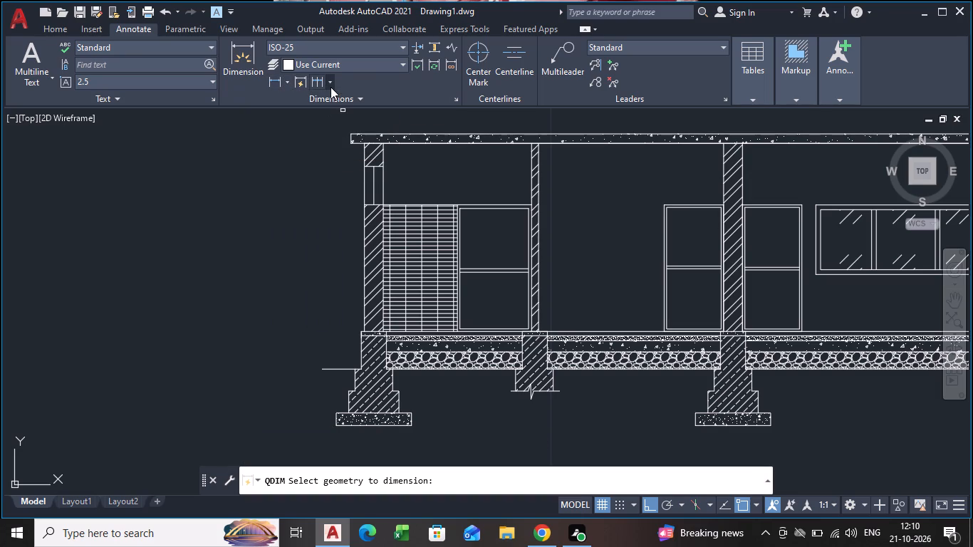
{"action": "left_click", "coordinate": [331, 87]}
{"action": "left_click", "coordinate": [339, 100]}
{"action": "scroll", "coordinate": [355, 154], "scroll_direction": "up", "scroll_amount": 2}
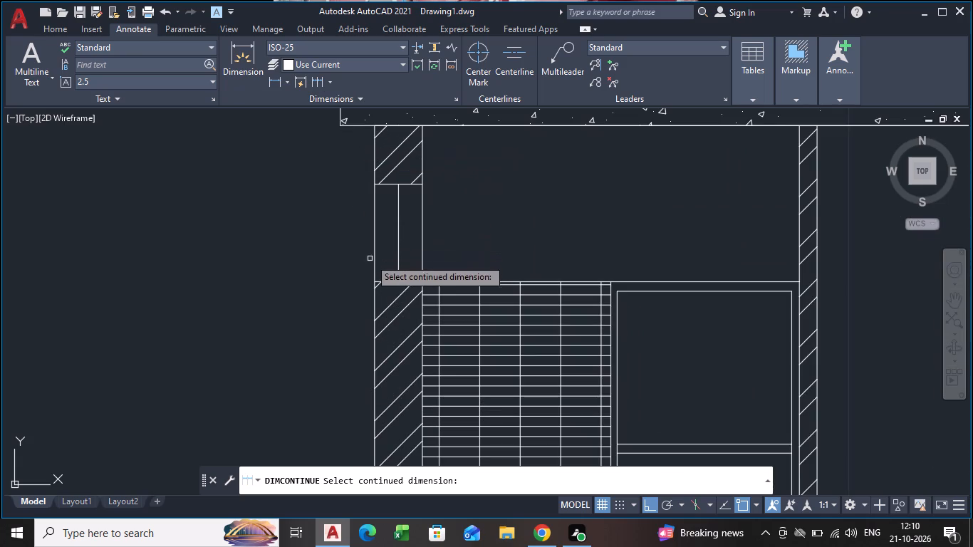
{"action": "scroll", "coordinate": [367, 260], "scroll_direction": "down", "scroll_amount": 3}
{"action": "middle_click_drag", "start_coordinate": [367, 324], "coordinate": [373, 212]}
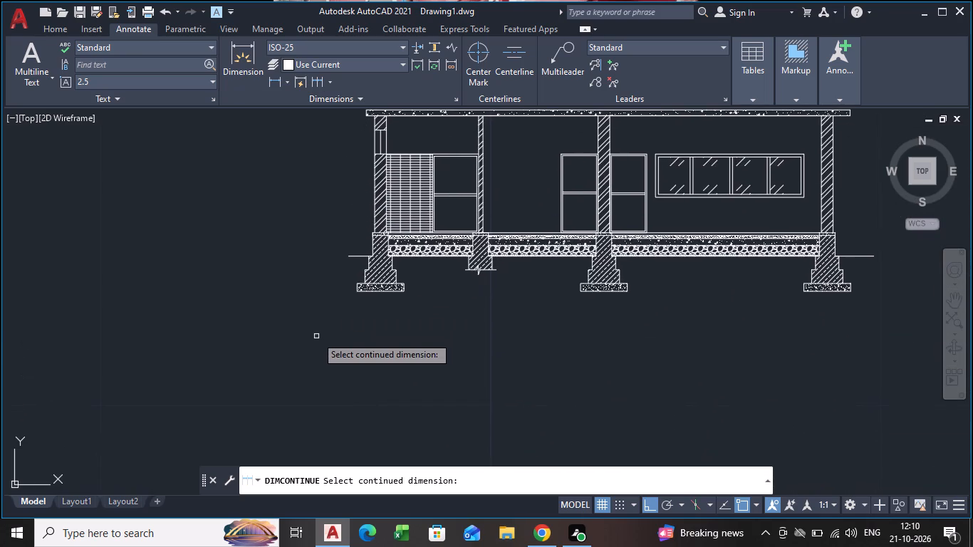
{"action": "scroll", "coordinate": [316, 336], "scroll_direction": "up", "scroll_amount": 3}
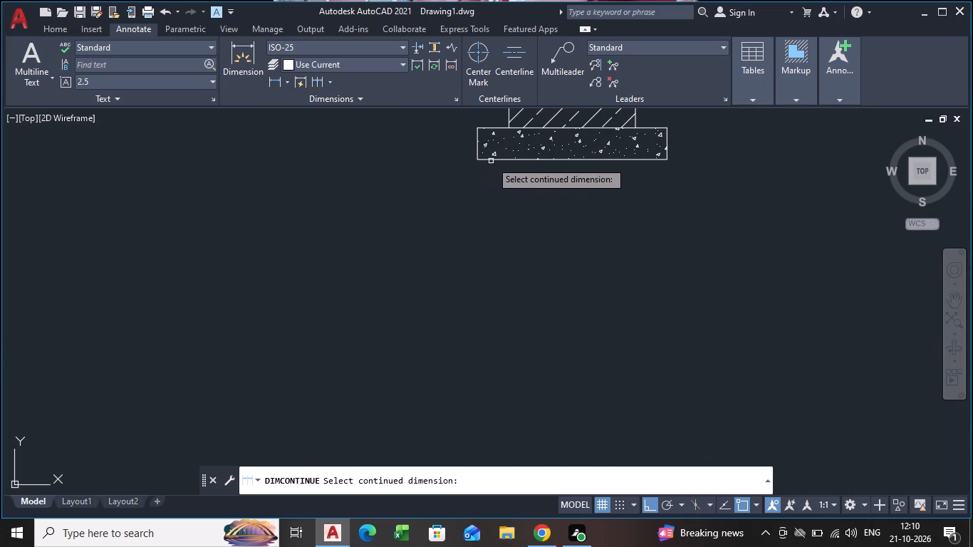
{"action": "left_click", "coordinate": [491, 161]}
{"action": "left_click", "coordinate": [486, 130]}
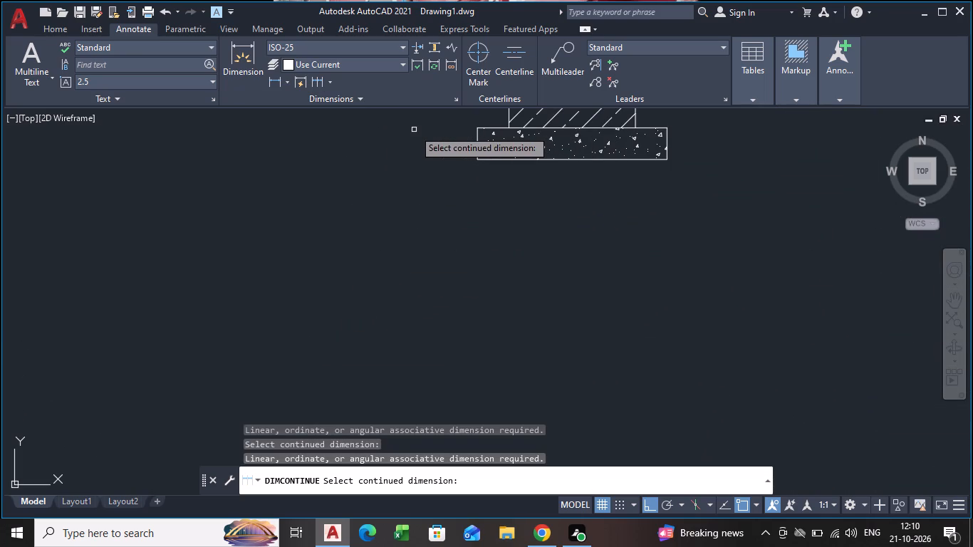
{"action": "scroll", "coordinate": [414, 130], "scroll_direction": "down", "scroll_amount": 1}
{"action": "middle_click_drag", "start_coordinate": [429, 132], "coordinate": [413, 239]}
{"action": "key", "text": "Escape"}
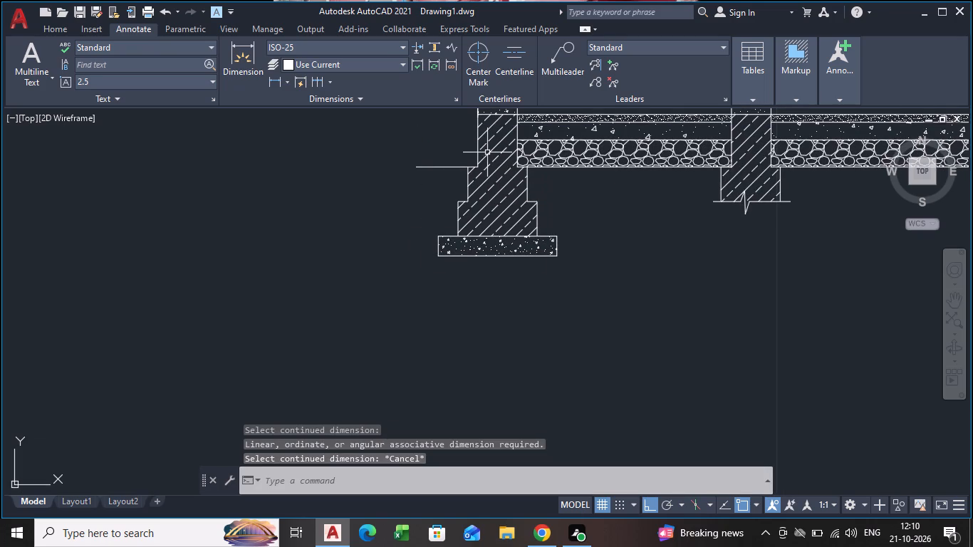
Add an aligned dimension for the thickness of the leftmost footing base, placed outside the building beside the footing.
{"action": "type", "text": "DAL"}
{"action": "key", "text": "Return"}
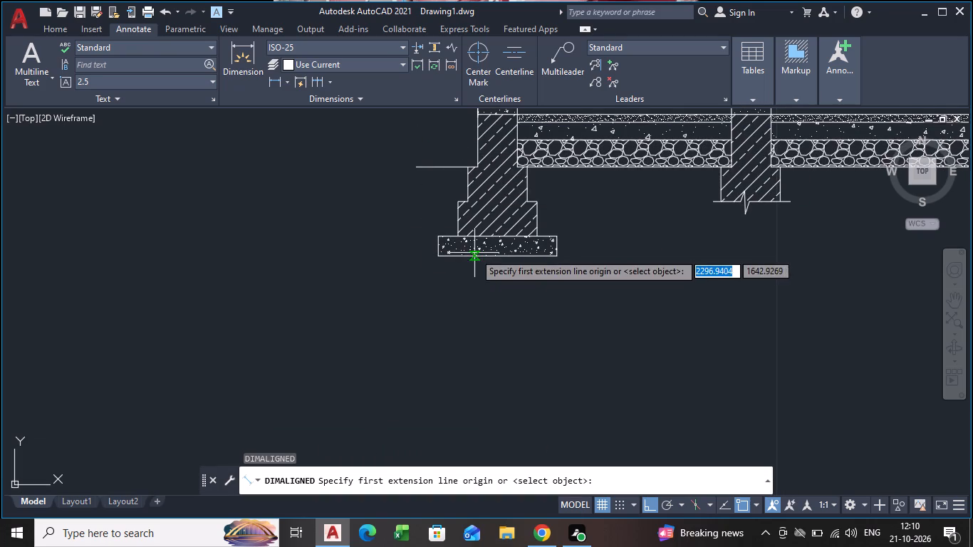
{"action": "scroll", "coordinate": [470, 256], "scroll_direction": "up", "scroll_amount": 3}
{"action": "left_click", "coordinate": [365, 237]}
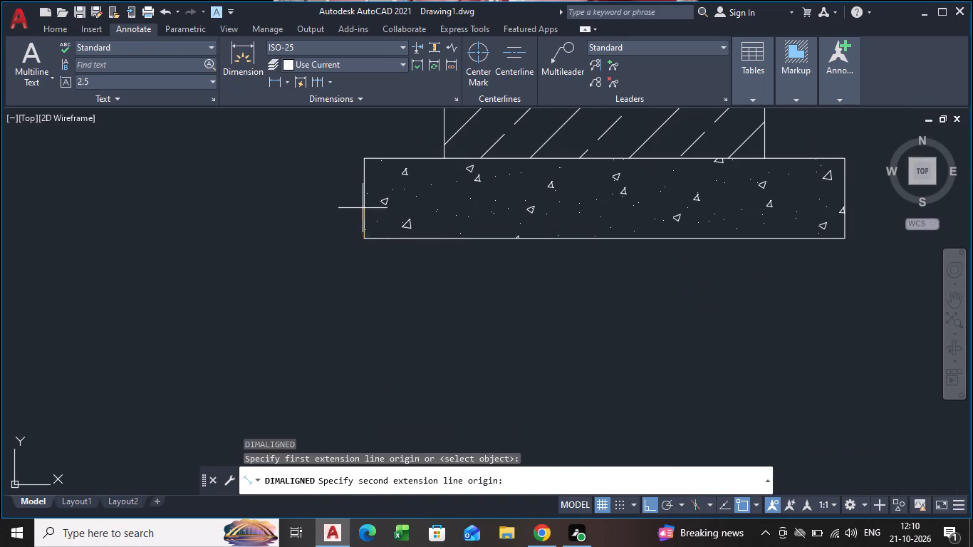
{"action": "left_click", "coordinate": [365, 160]}
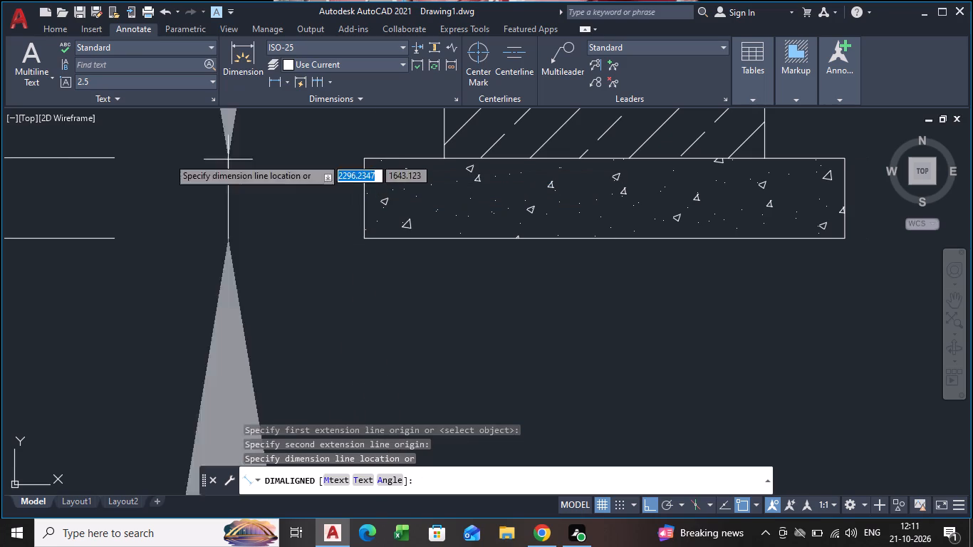
{"action": "scroll", "coordinate": [59, 112], "scroll_direction": "down", "scroll_amount": 8}
{"action": "middle_click_drag", "start_coordinate": [115, 174], "coordinate": [457, 331]}
{"action": "scroll", "coordinate": [432, 316], "scroll_direction": "up", "scroll_amount": 1}
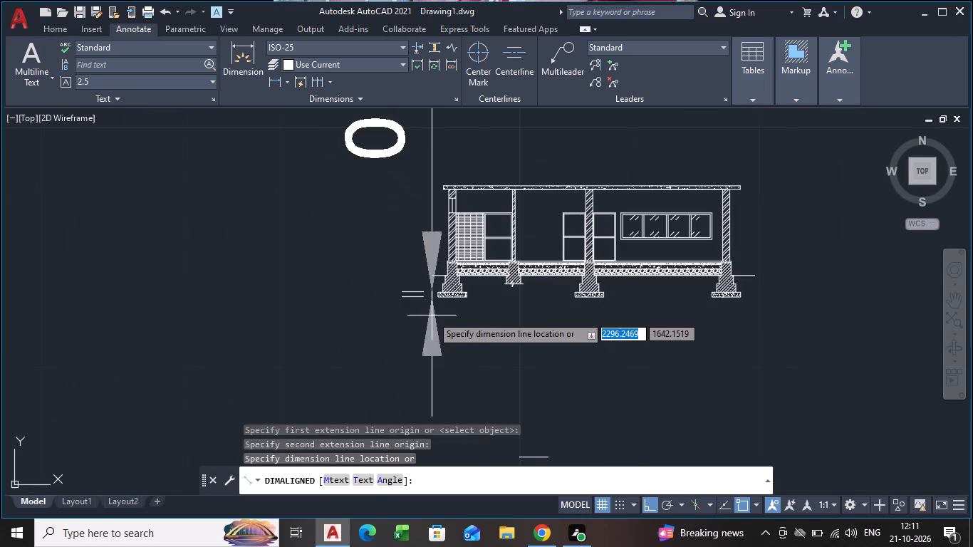
{"action": "left_click", "coordinate": [392, 315]}
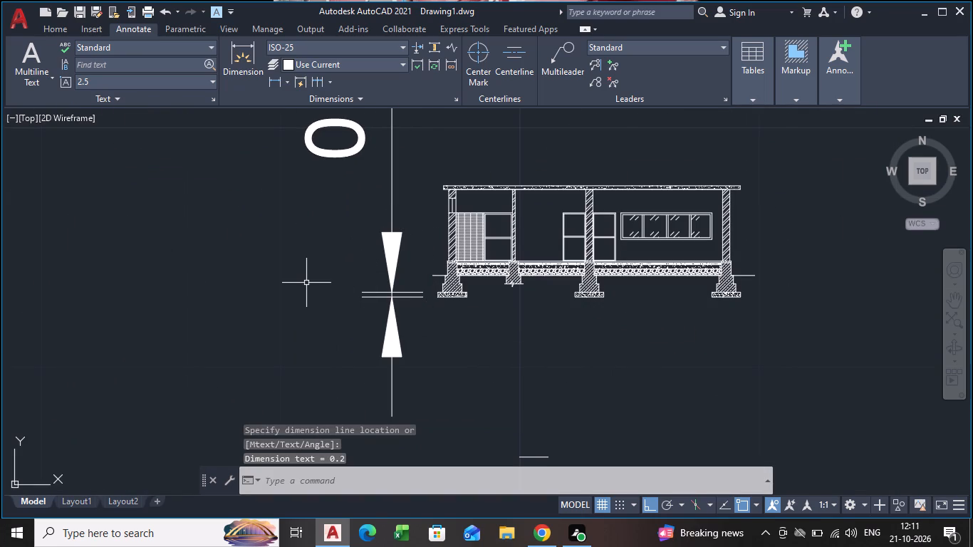
Modify the ISO-25 dimension style to use a text height of 1.
{"action": "scroll", "coordinate": [306, 283], "scroll_direction": "up", "scroll_amount": 1}
{"action": "key", "text": "d"}
{"action": "key", "text": "Return"}
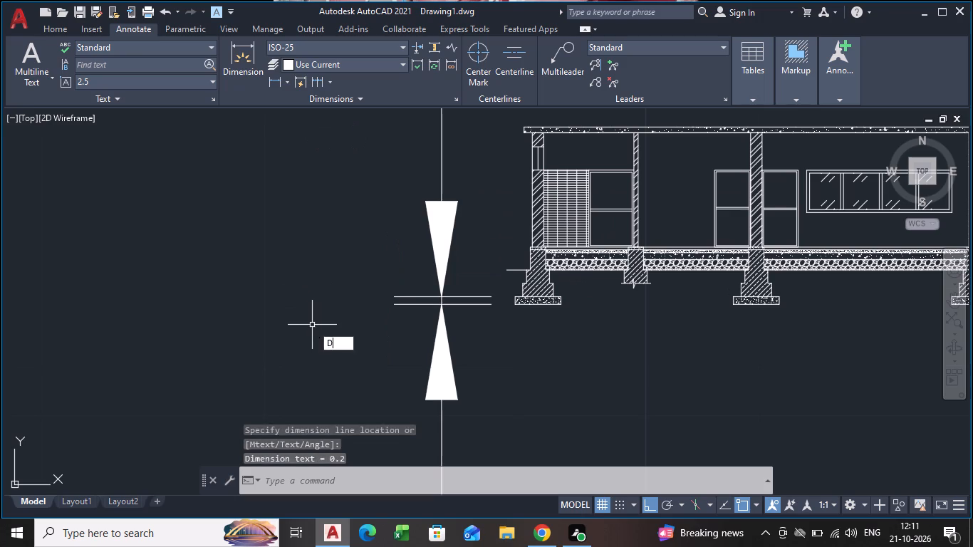
{"action": "left_click", "coordinate": [628, 235]}
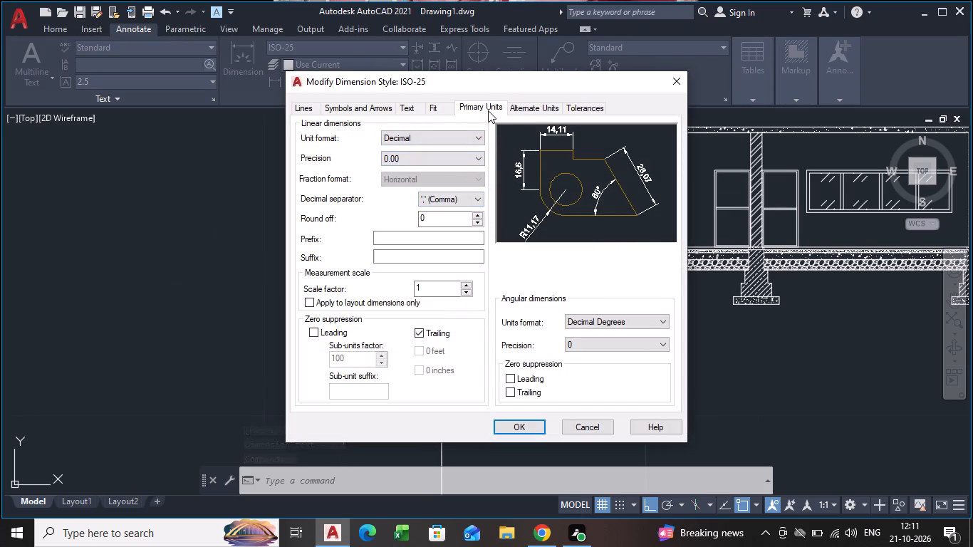
{"action": "left_click", "coordinate": [397, 110]}
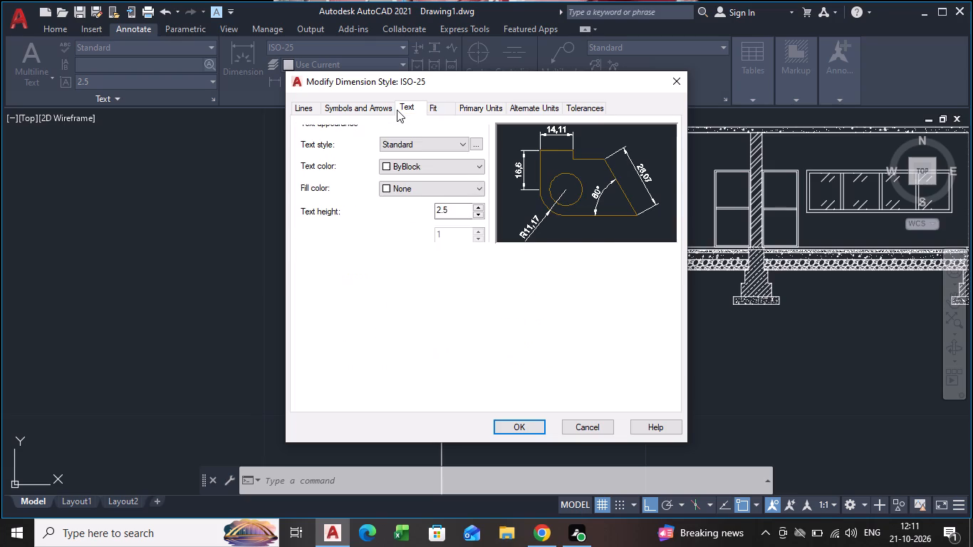
{"action": "left_click", "coordinate": [463, 209]}
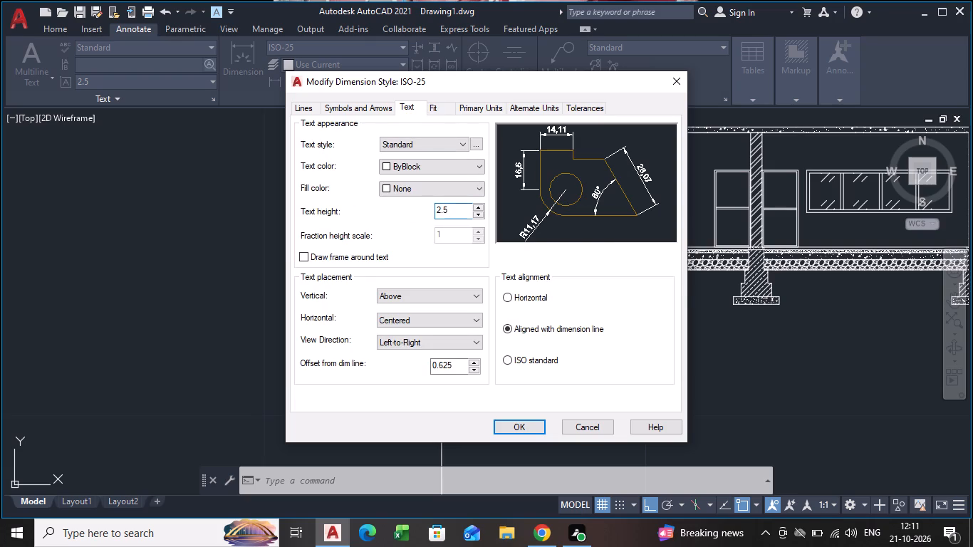
{"action": "key", "text": "BackSpace"}
{"action": "key", "text": "1"}
{"action": "key", "text": "Return"}
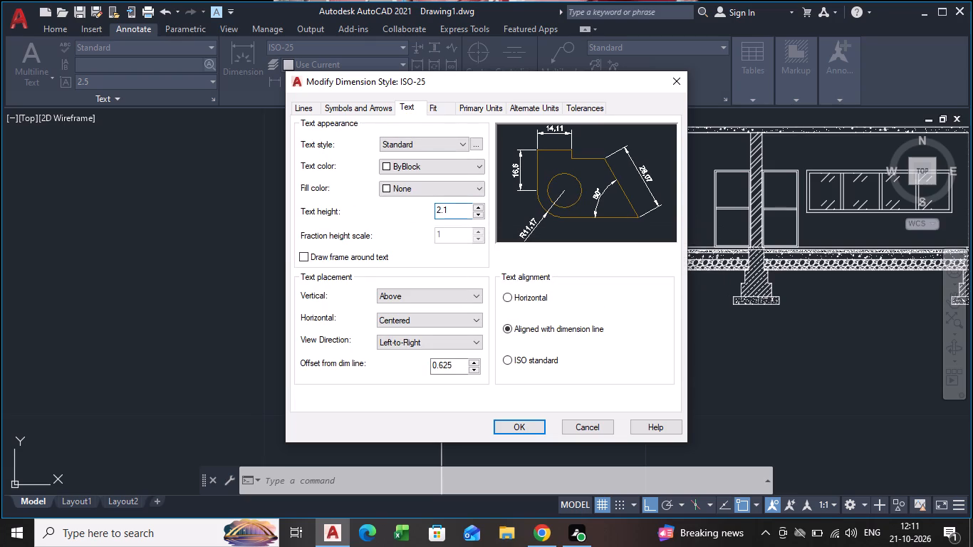
{"action": "left_click", "coordinate": [463, 209]}
{"action": "key", "text": "BackSpace"}
{"action": "key", "text": "BackSpace"}
{"action": "key", "text": "BackSpace"}
{"action": "key", "text": "1"}
{"action": "key", "text": "Return"}
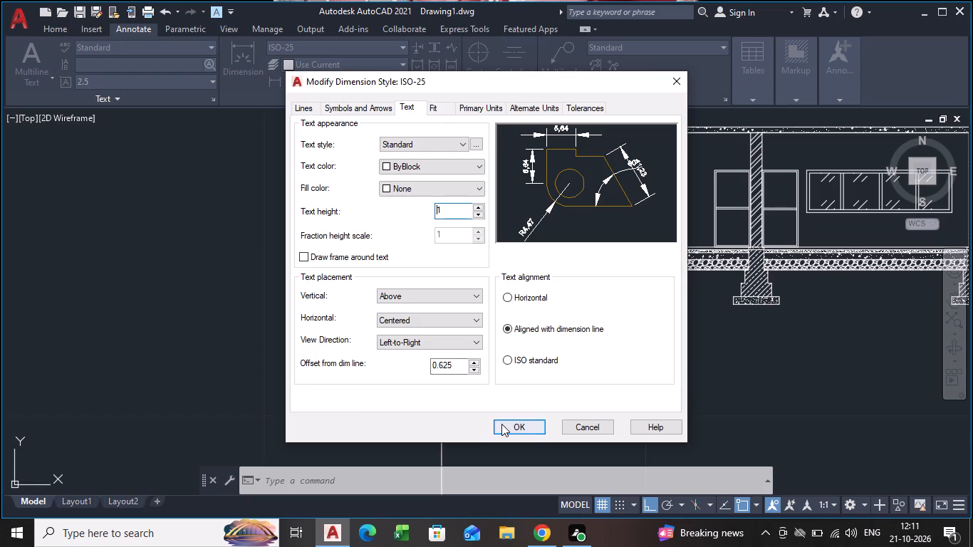
Apply the dimension style modifications, set ISO-25 as the current style, and finish managing the styles.
{"action": "left_click", "coordinate": [502, 424]}
{"action": "left_click", "coordinate": [633, 194]}
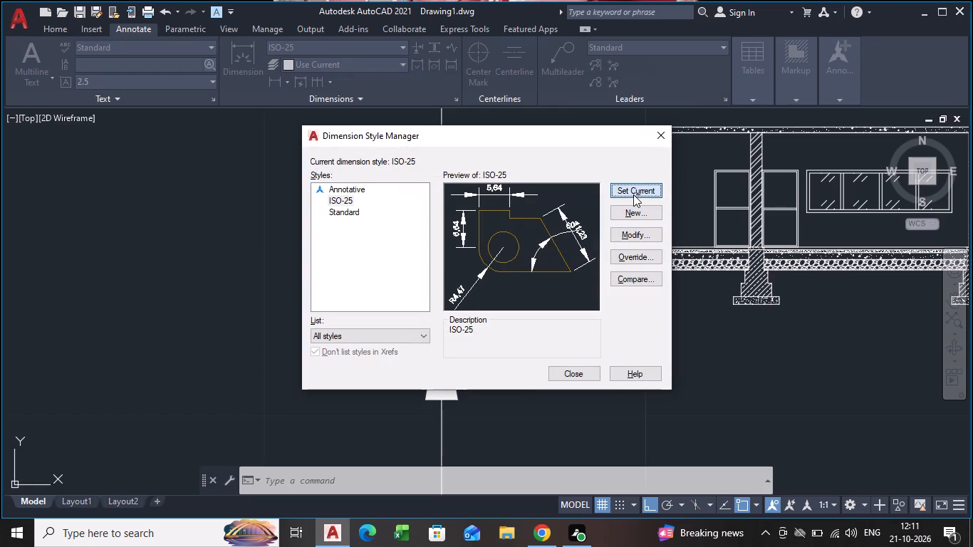
{"action": "left_click", "coordinate": [562, 372]}
Modify the ISO-25 dimension style to use an arrow size of 1 and keep it as the current style.
{"action": "scroll", "coordinate": [453, 323], "scroll_direction": "down", "scroll_amount": 4}
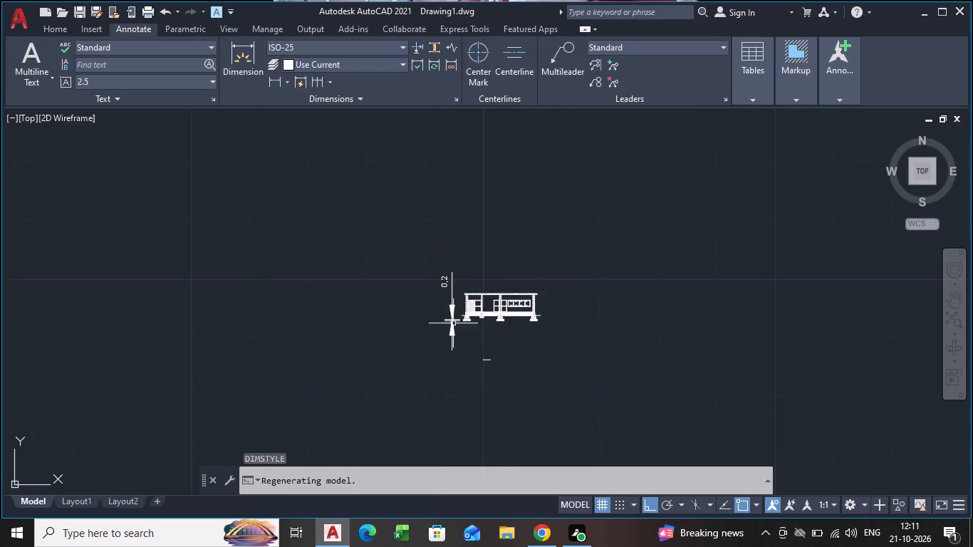
{"action": "scroll", "coordinate": [453, 323], "scroll_direction": "up", "scroll_amount": 5}
{"action": "key", "text": "d"}
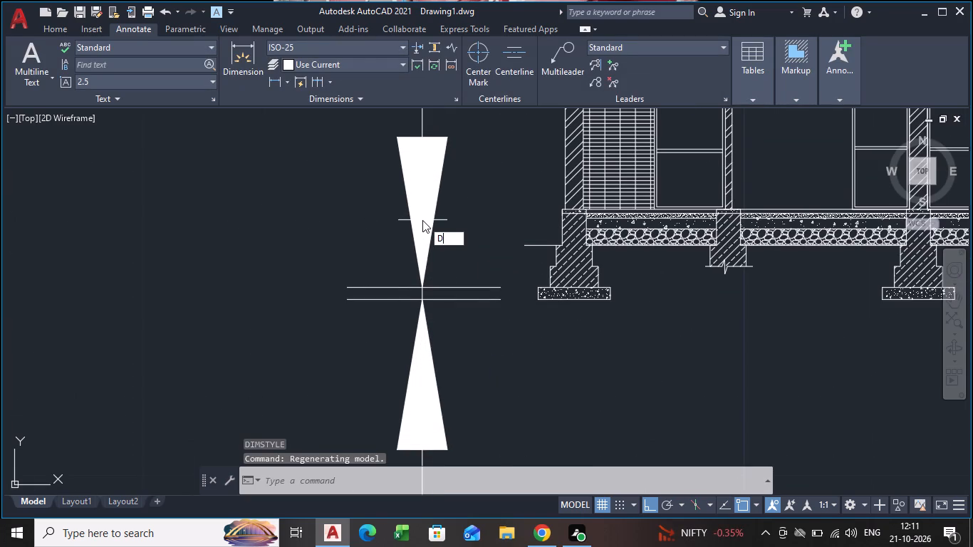
{"action": "key", "text": "Return"}
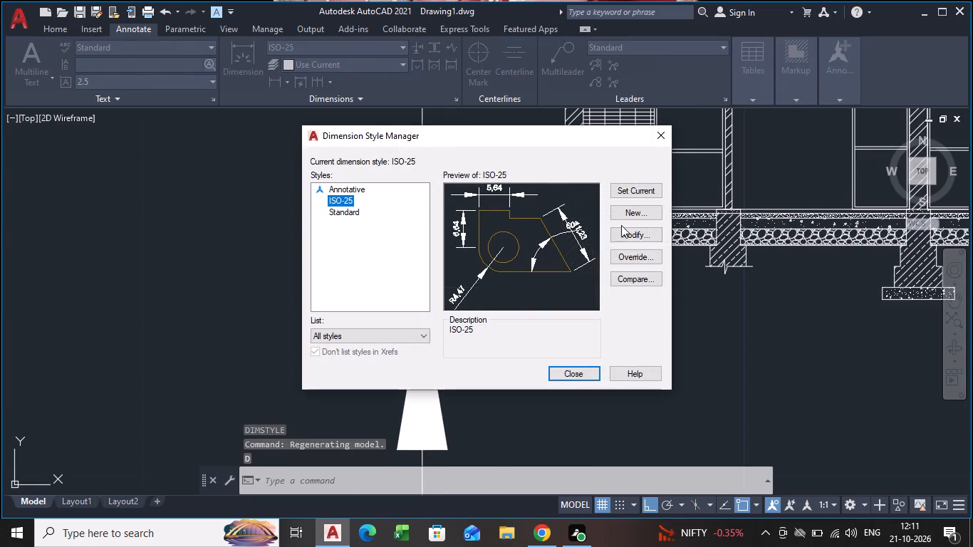
{"action": "left_click", "coordinate": [632, 211]}
{"action": "left_click", "coordinate": [617, 191]}
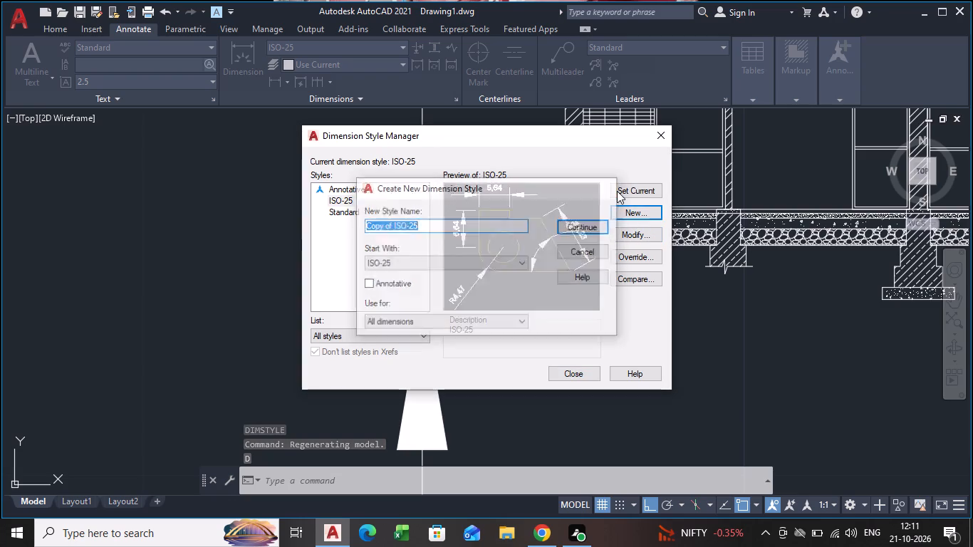
{"action": "left_click", "coordinate": [652, 241]}
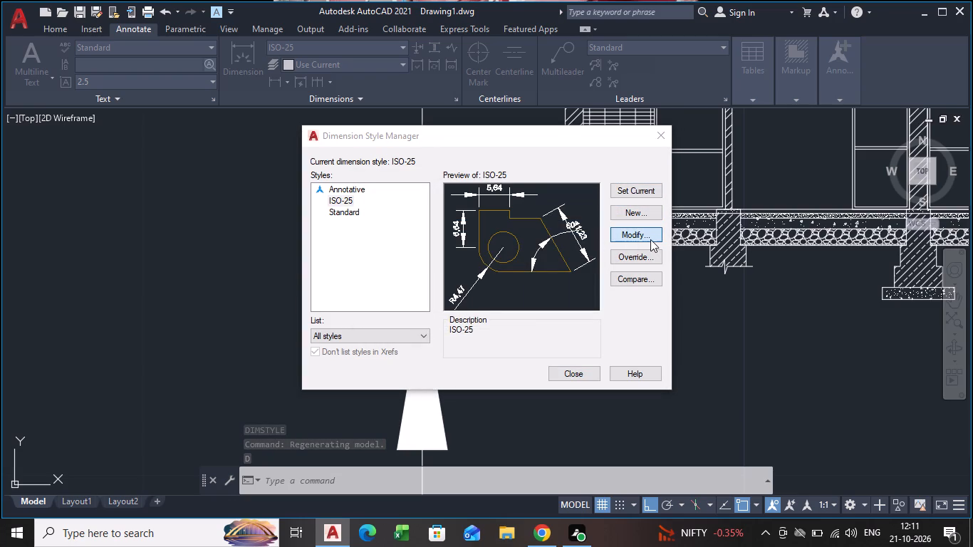
{"action": "left_click", "coordinate": [650, 239]}
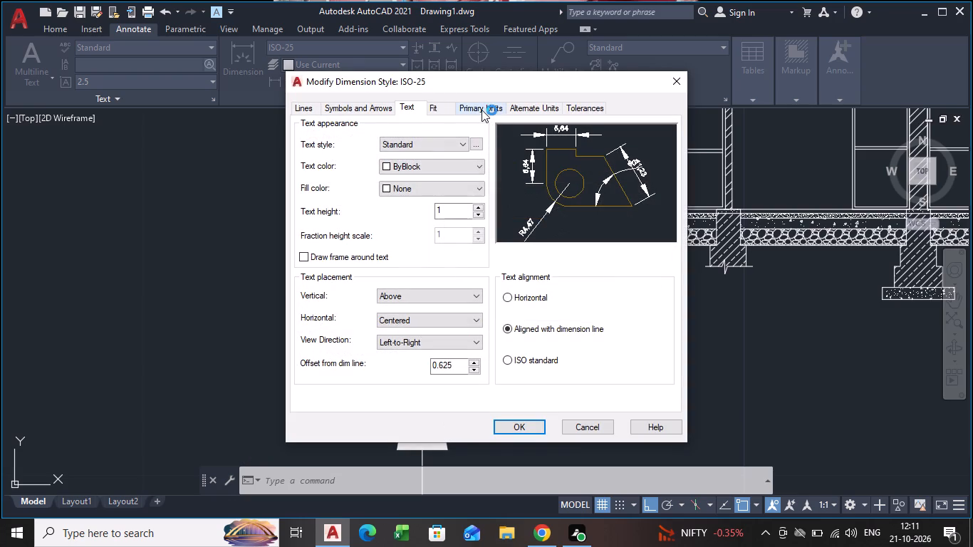
{"action": "left_click", "coordinate": [482, 110]}
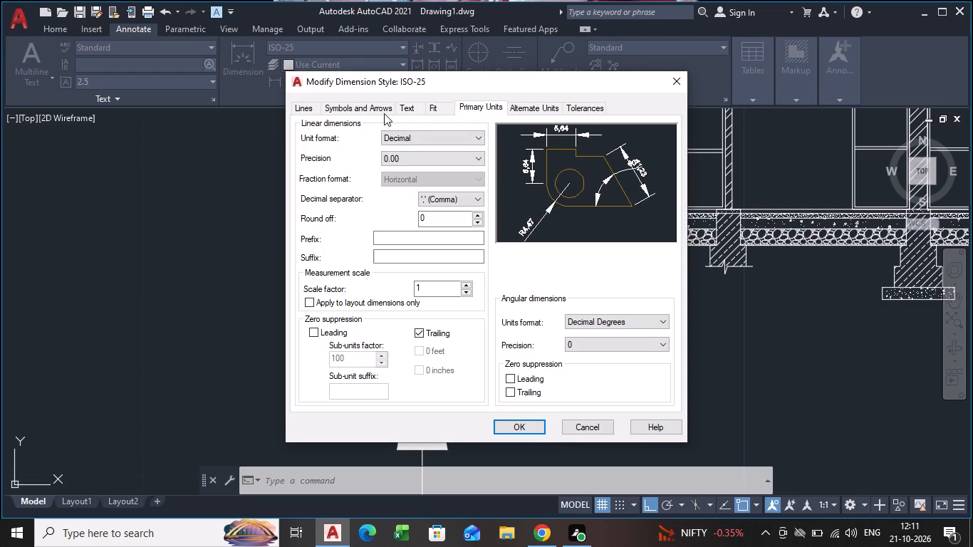
{"action": "left_click", "coordinate": [384, 113]}
{"action": "left_click", "coordinate": [335, 250]}
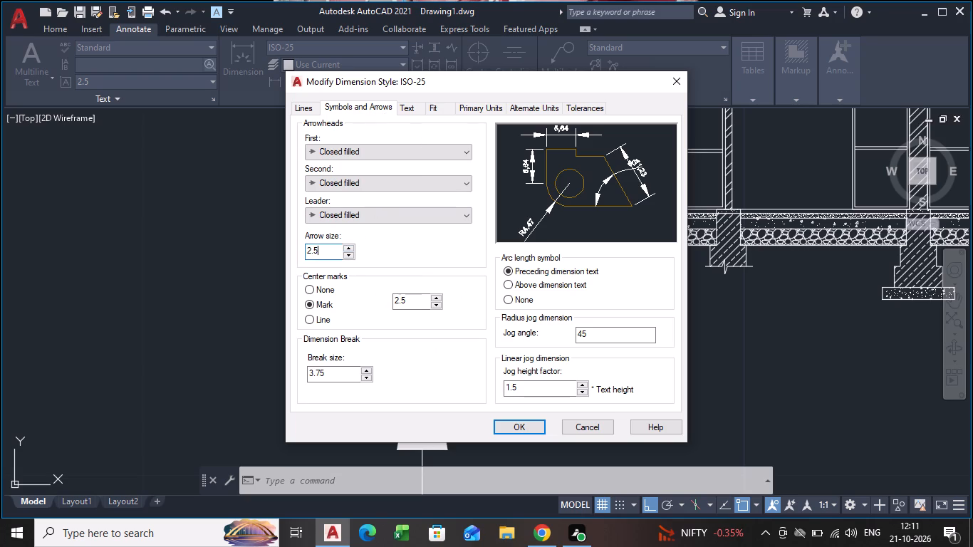
{"action": "key", "text": "BackSpace"}
{"action": "key", "text": "BackSpace"}
{"action": "key", "text": "BackSpace"}
{"action": "key", "text": "BackSpace"}
{"action": "key", "text": "1"}
{"action": "key", "text": "Return"}
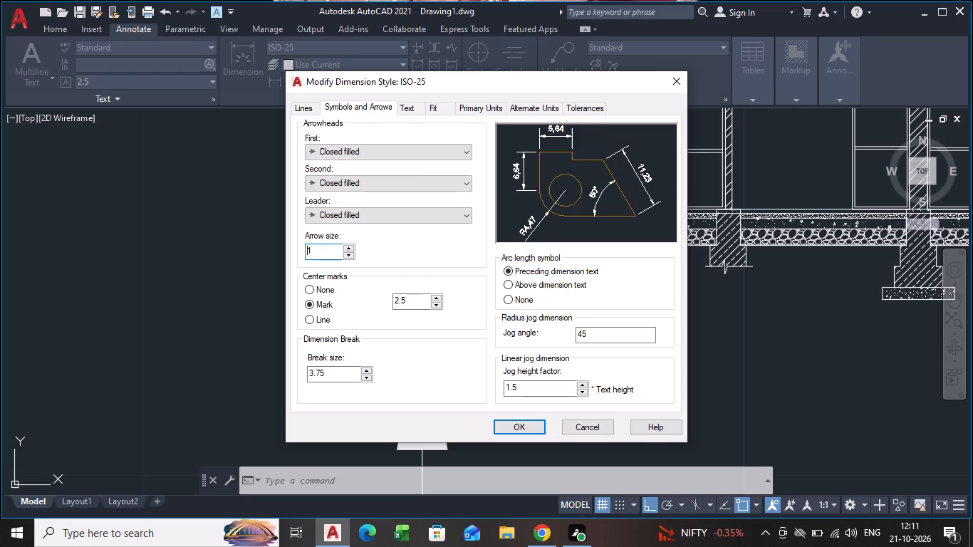
{"action": "left_click", "coordinate": [524, 424]}
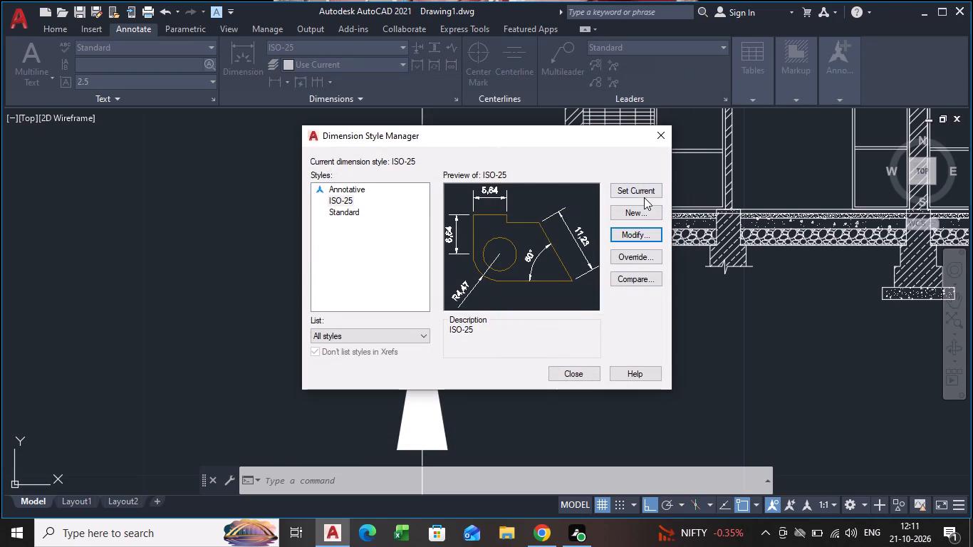
{"action": "left_click", "coordinate": [644, 196]}
{"action": "left_click", "coordinate": [643, 196]}
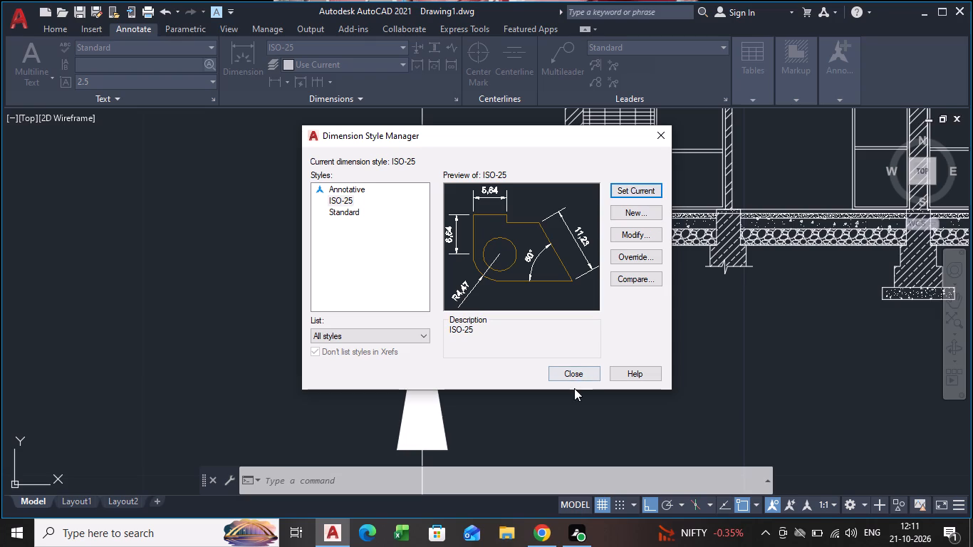
{"action": "left_click", "coordinate": [574, 378]}
Erase the stray short horizontal line lying below the building section.
{"action": "scroll", "coordinate": [450, 295], "scroll_direction": "down", "scroll_amount": 3}
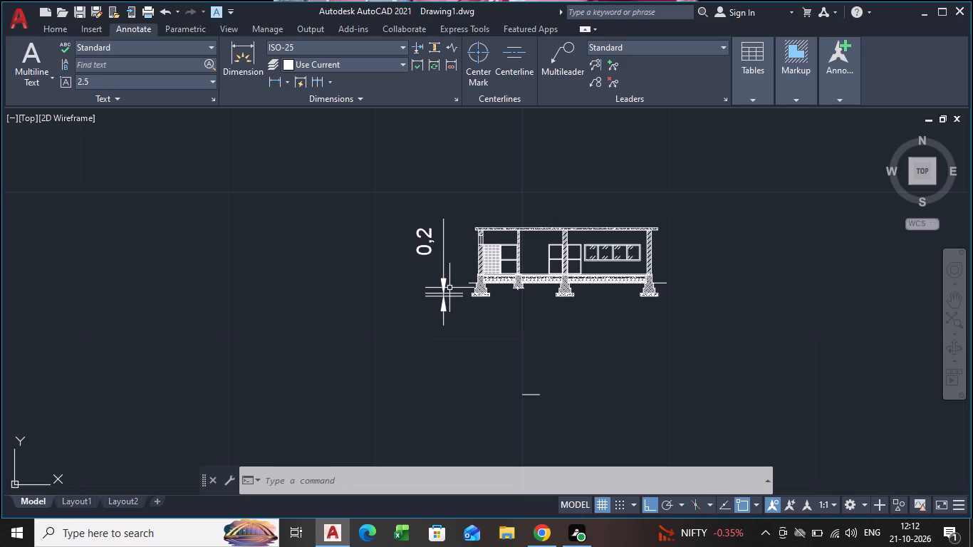
{"action": "scroll", "coordinate": [500, 287], "scroll_direction": "up", "scroll_amount": 3}
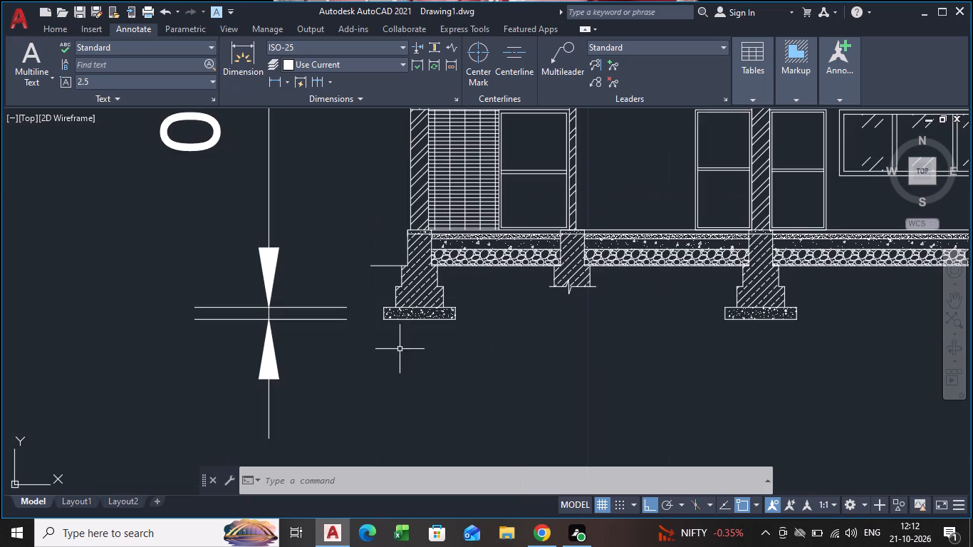
{"action": "scroll", "coordinate": [588, 330], "scroll_direction": "down", "scroll_amount": 3}
{"action": "left_click_drag", "start_coordinate": [586, 380], "coordinate": [588, 390]}
{"action": "left_click", "coordinate": [618, 435]}
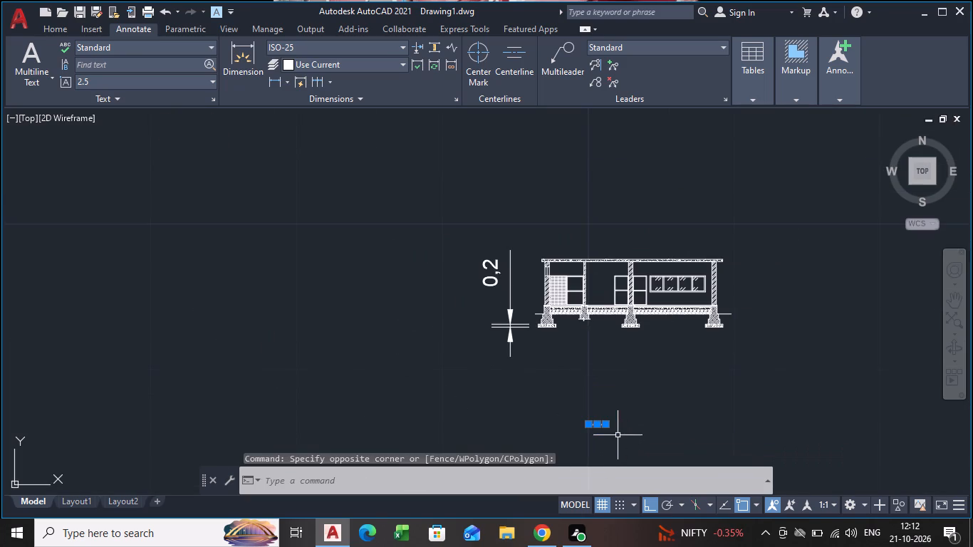
{"action": "key", "text": "Delete"}
Modify the ISO-25 dimension style to use a center mark size of 1 and keep it as the current style.
{"action": "scroll", "coordinate": [474, 322], "scroll_direction": "up", "scroll_amount": 2}
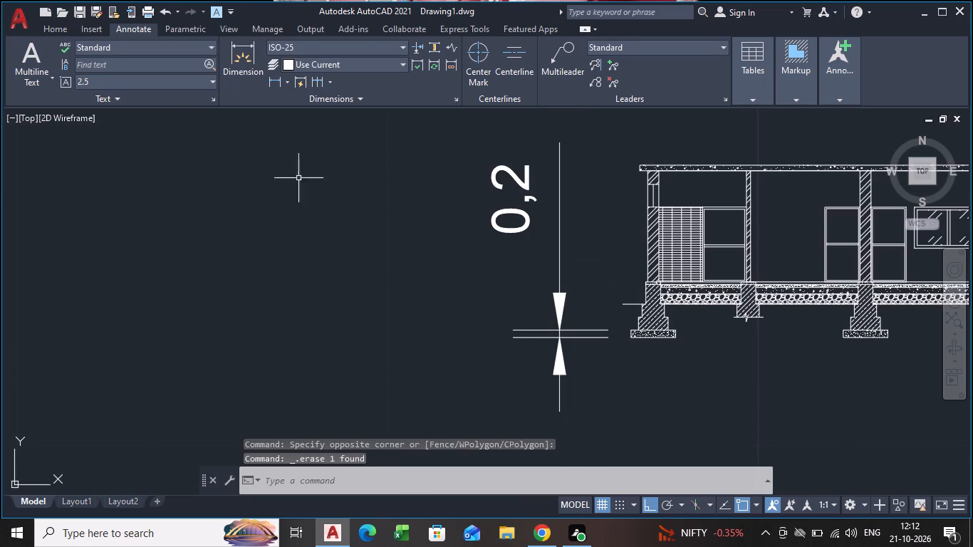
{"action": "key", "text": "d"}
{"action": "key", "text": "Return"}
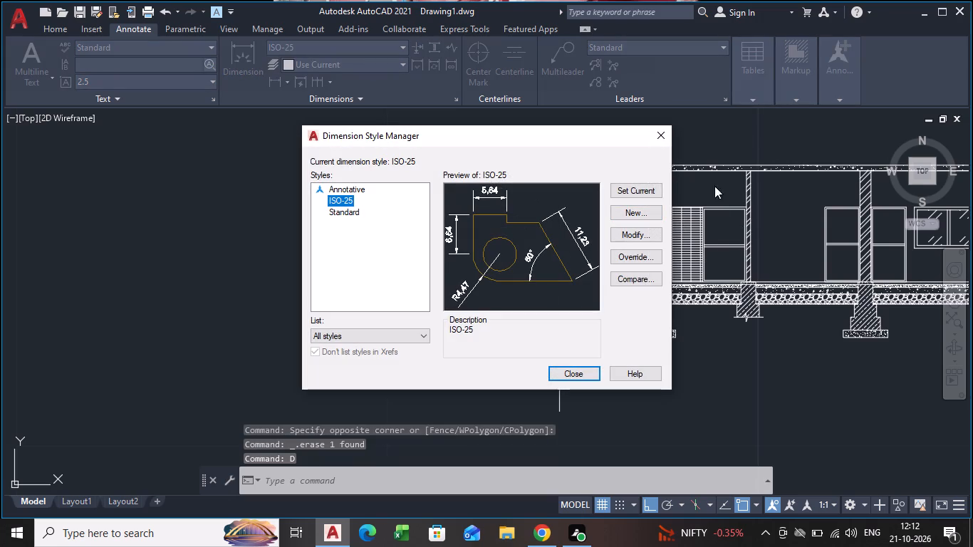
{"action": "left_click", "coordinate": [620, 236]}
{"action": "left_click", "coordinate": [632, 232]}
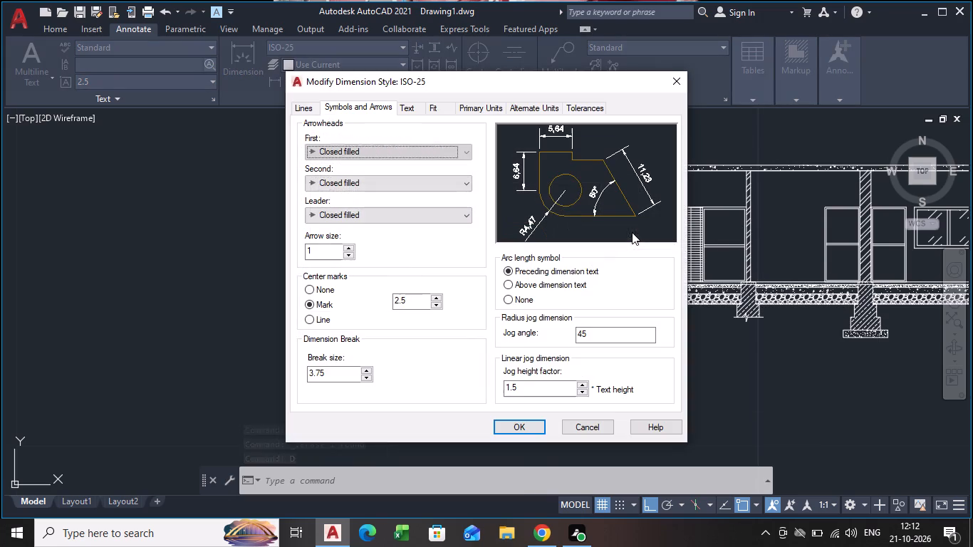
{"action": "left_click", "coordinate": [419, 299]}
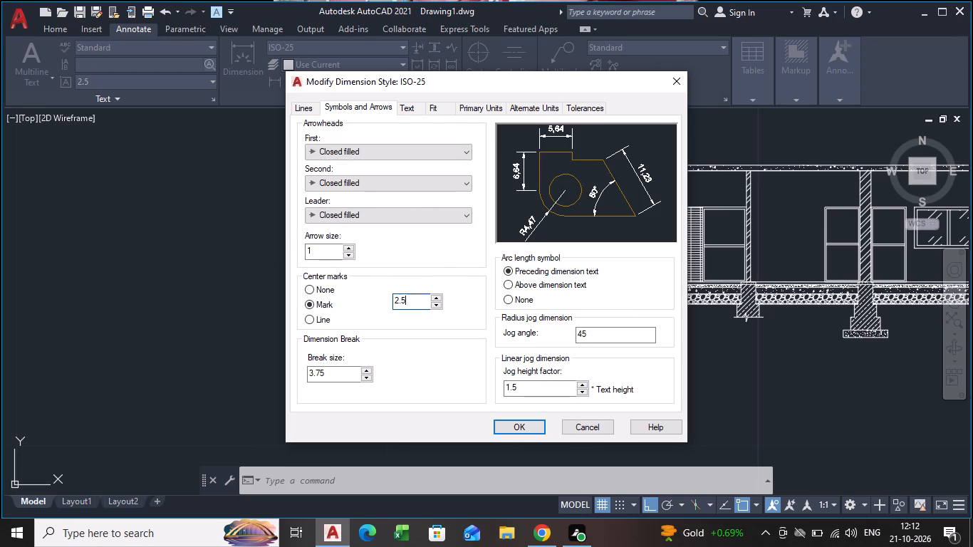
{"action": "key", "text": "BackSpace"}
{"action": "key", "text": "BackSpace"}
{"action": "key", "text": "BackSpace"}
{"action": "key", "text": "BackSpace"}
{"action": "key", "text": "1"}
{"action": "key", "text": "Return"}
{"action": "left_click", "coordinate": [527, 429]}
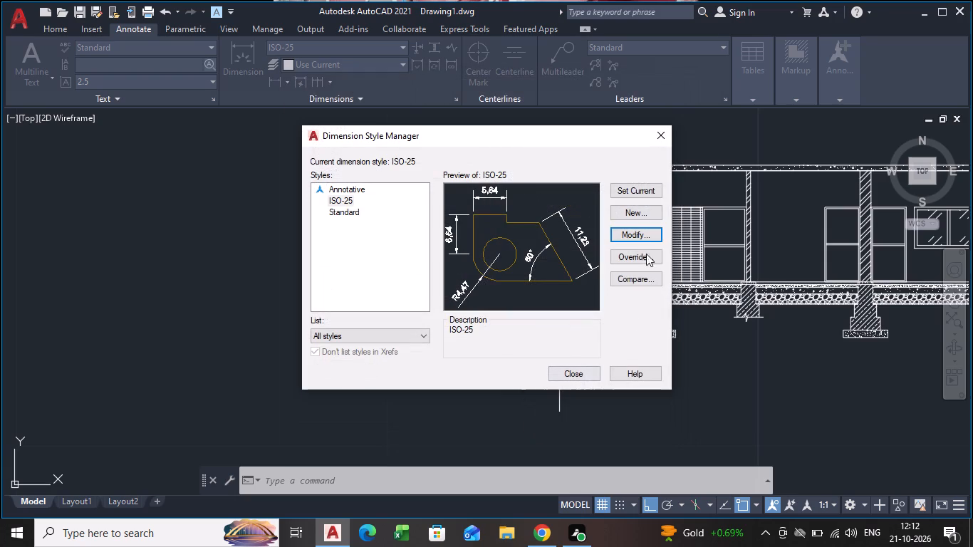
{"action": "left_click", "coordinate": [620, 186]}
{"action": "left_click", "coordinate": [559, 375]}
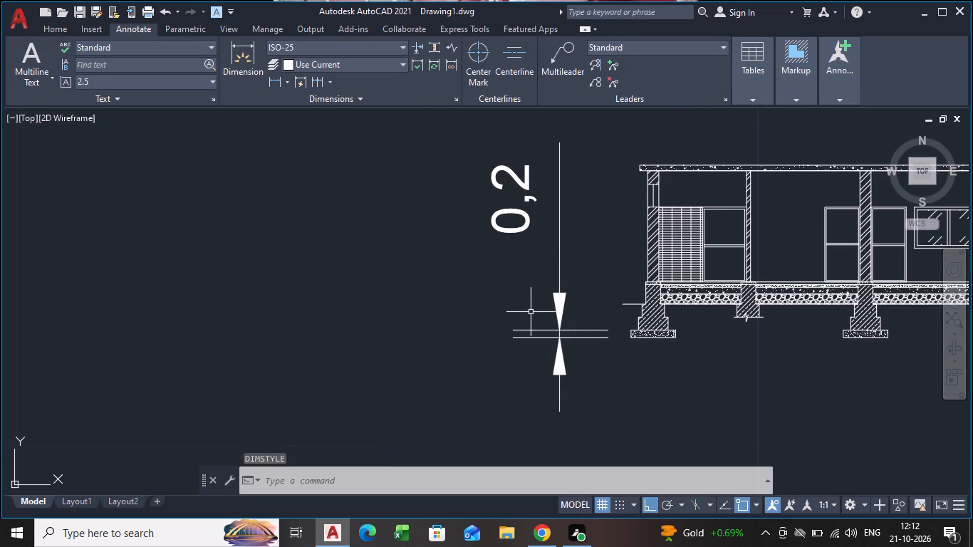
Modify the ISO-25 dimension style to use Oblique for the first, second and leader arrowheads.
{"action": "key", "text": "d"}
{"action": "key", "text": "Return"}
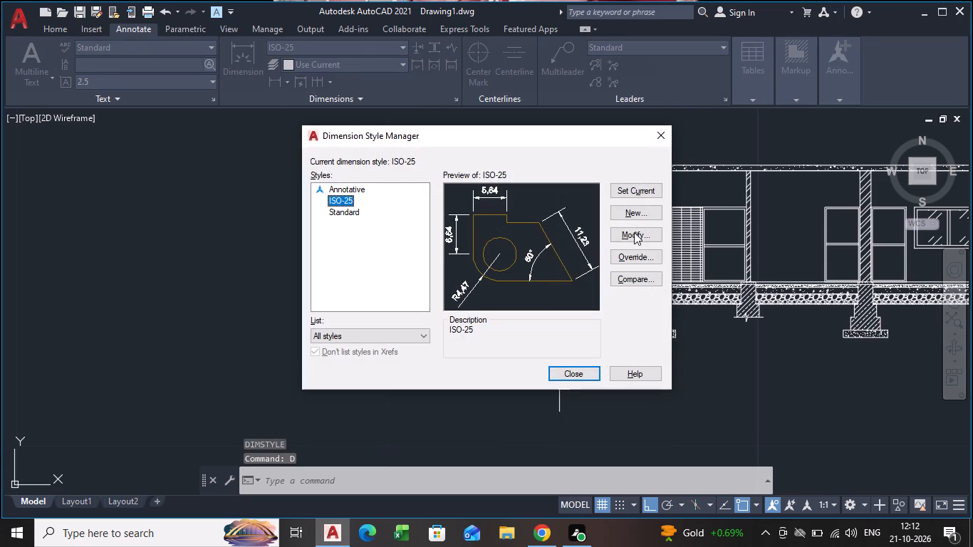
{"action": "left_click", "coordinate": [634, 234]}
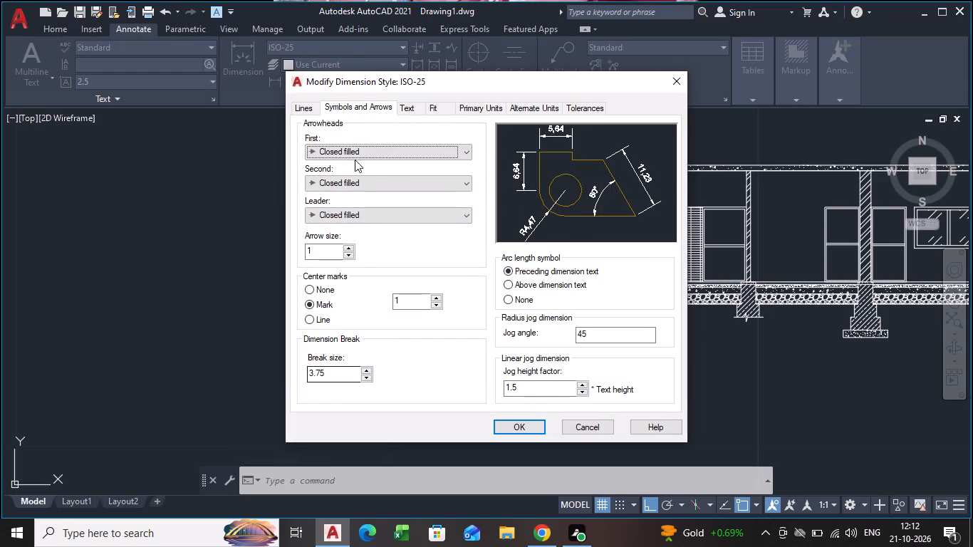
{"action": "left_click", "coordinate": [404, 105]}
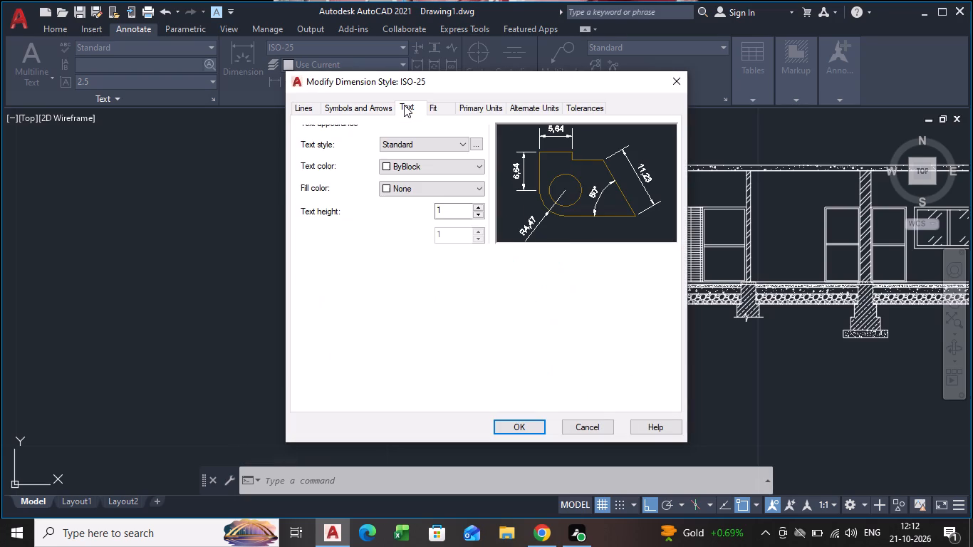
{"action": "left_click", "coordinate": [446, 108]}
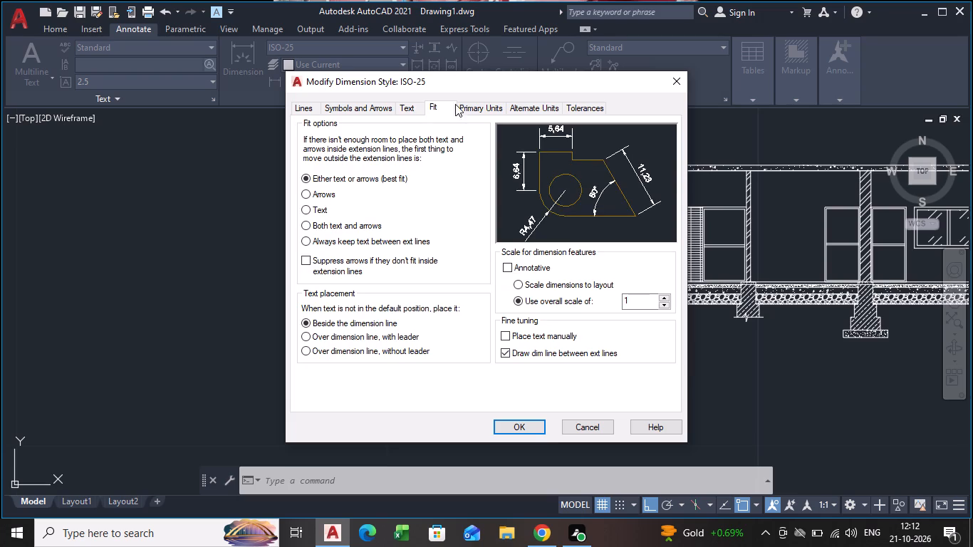
{"action": "left_click", "coordinate": [482, 104]}
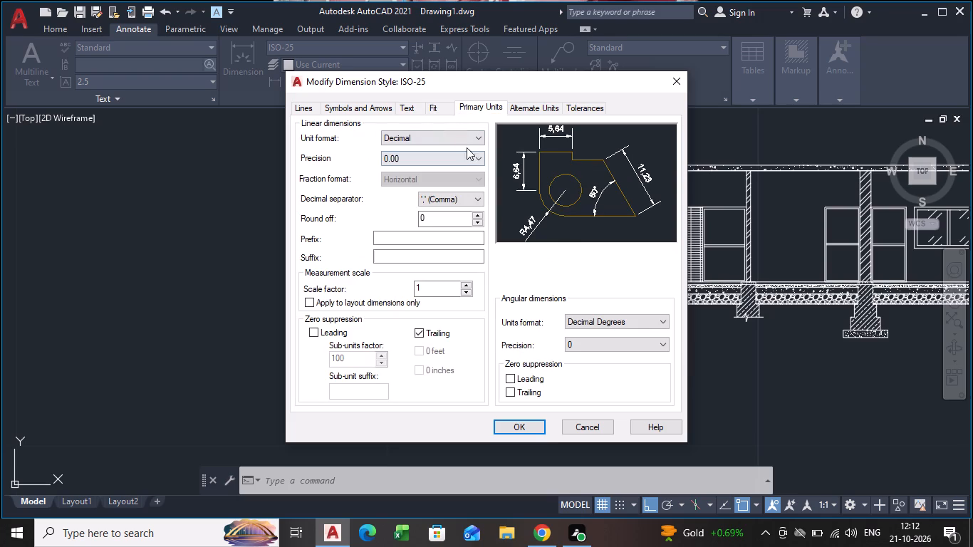
{"action": "left_click", "coordinate": [518, 111]}
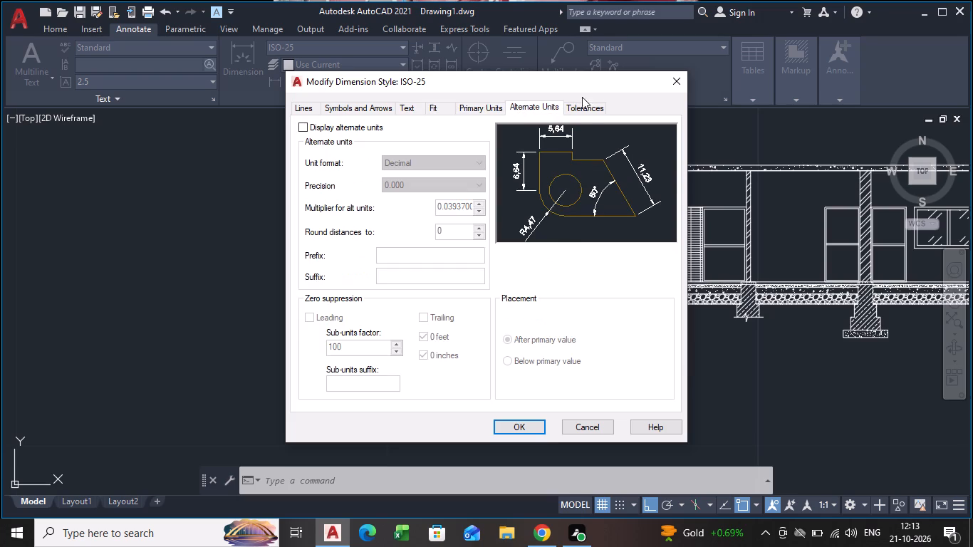
{"action": "left_click", "coordinate": [588, 109]}
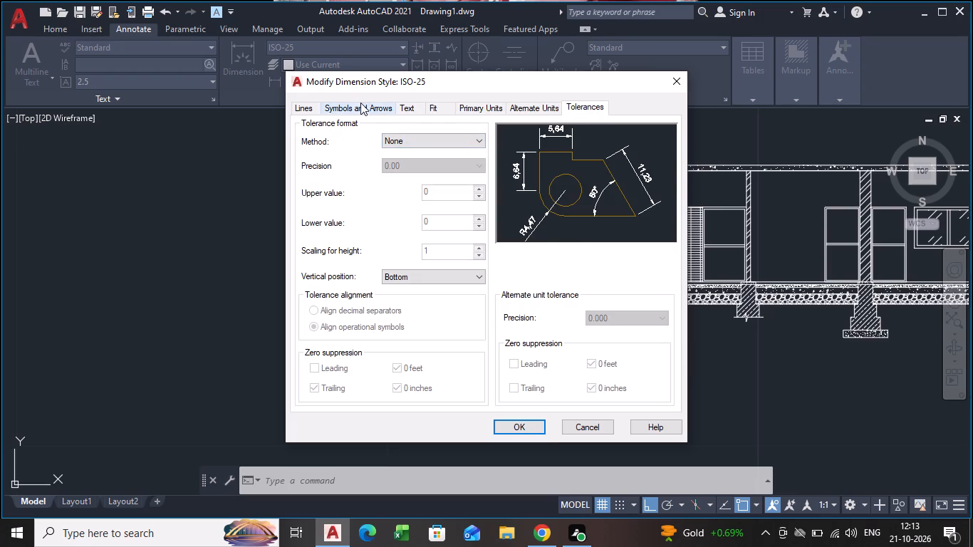
{"action": "left_click", "coordinate": [360, 103]}
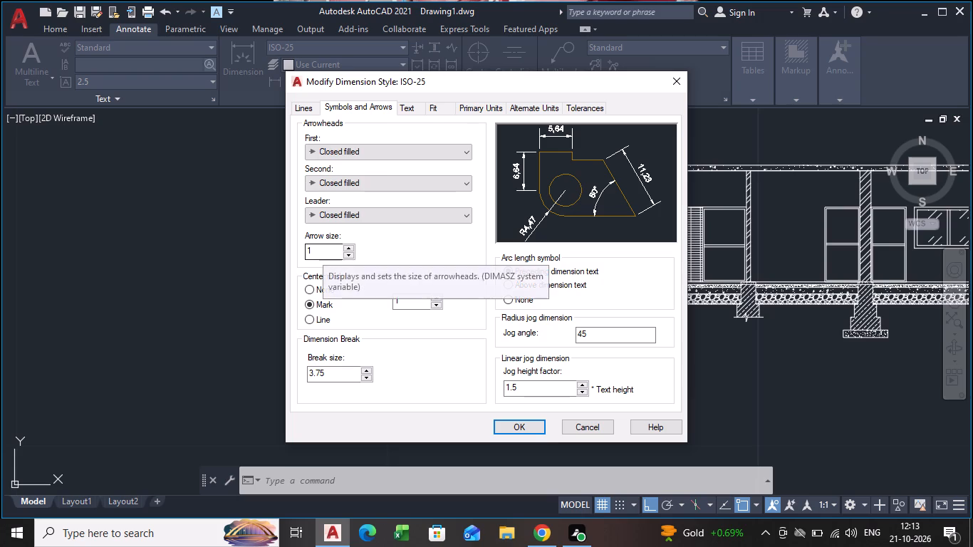
{"action": "left_click", "coordinate": [352, 151]}
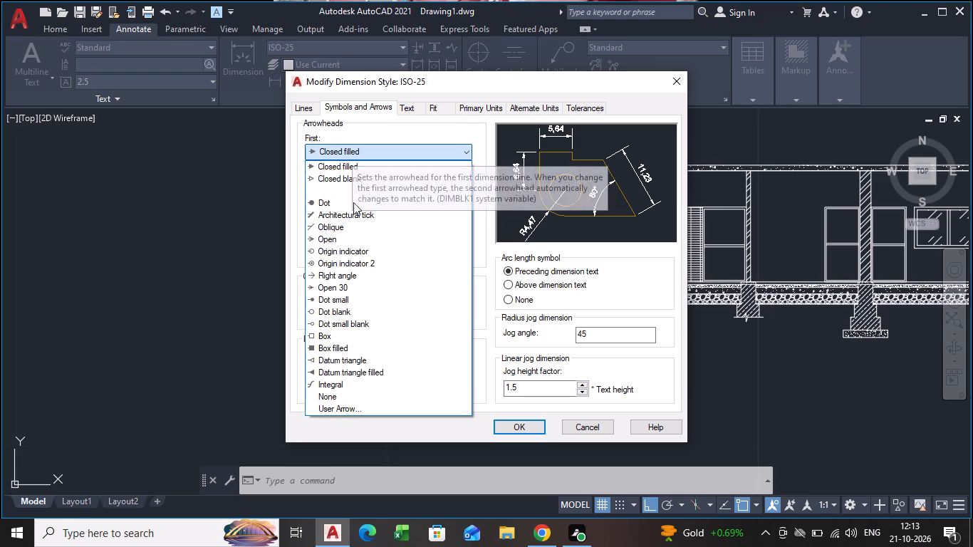
{"action": "left_click", "coordinate": [356, 226]}
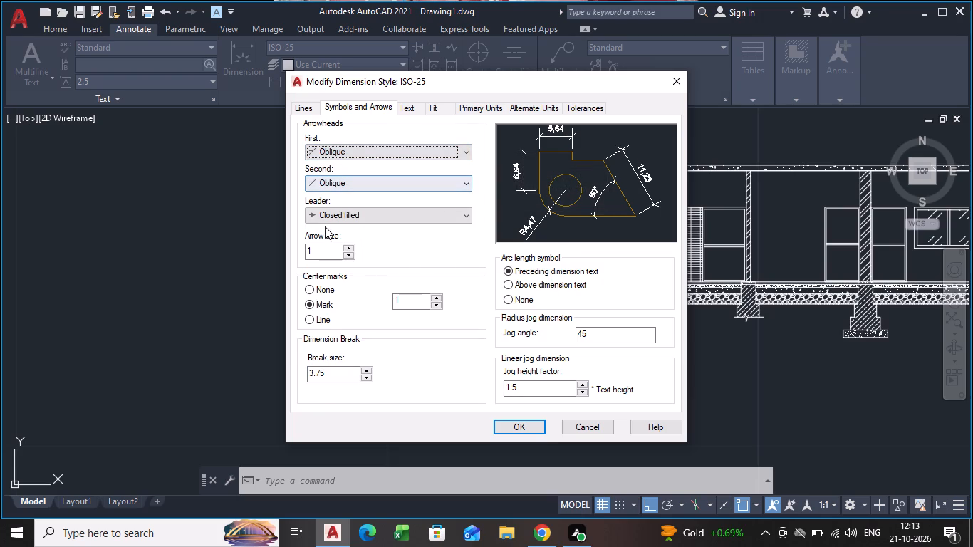
{"action": "left_click", "coordinate": [331, 214]}
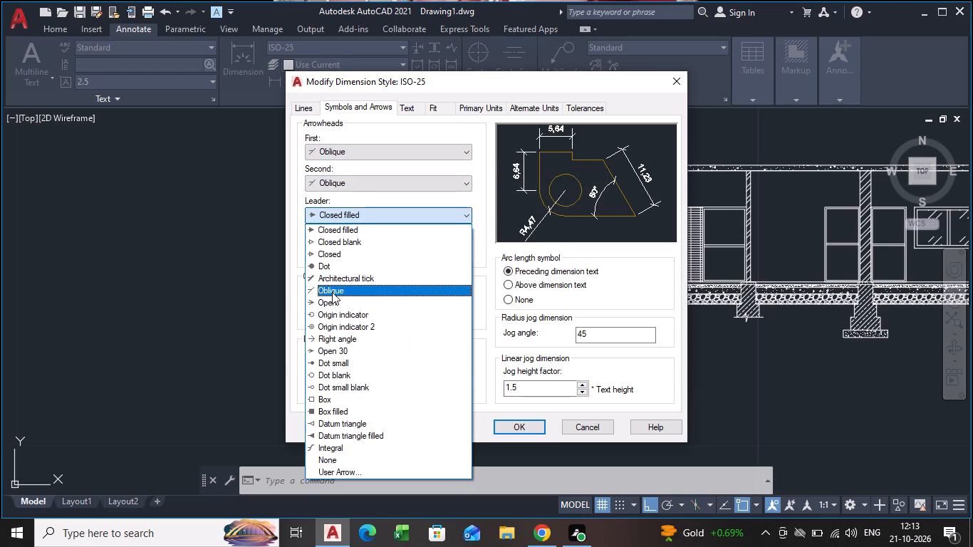
{"action": "left_click", "coordinate": [332, 292]}
Set the ISO-25 arrow size to 0.5, apply the modifications, and keep the style as current.
{"action": "left_click", "coordinate": [314, 252]}
{"action": "key", "text": "BackSpace"}
{"action": "key", "text": "BackSpace"}
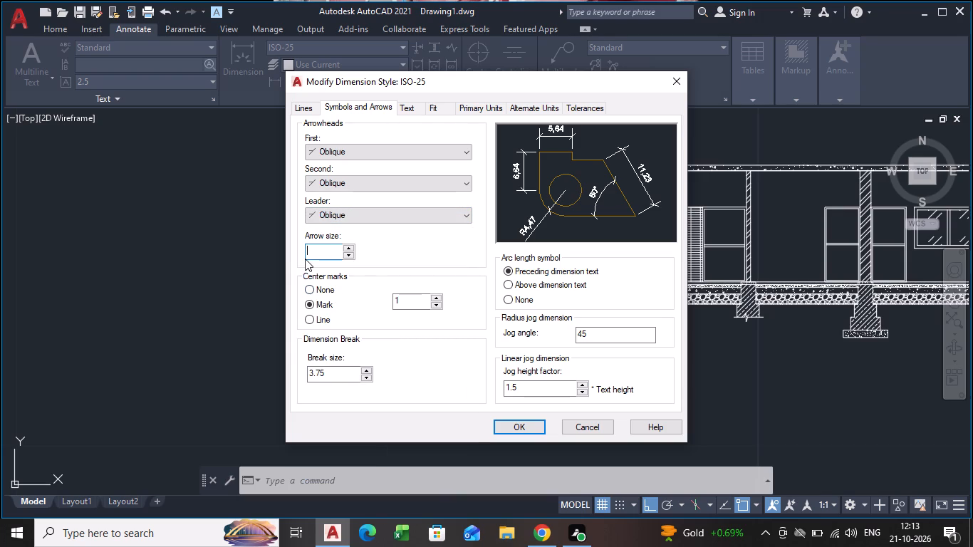
{"action": "type", "text": "0.5"}
{"action": "key", "text": "Return"}
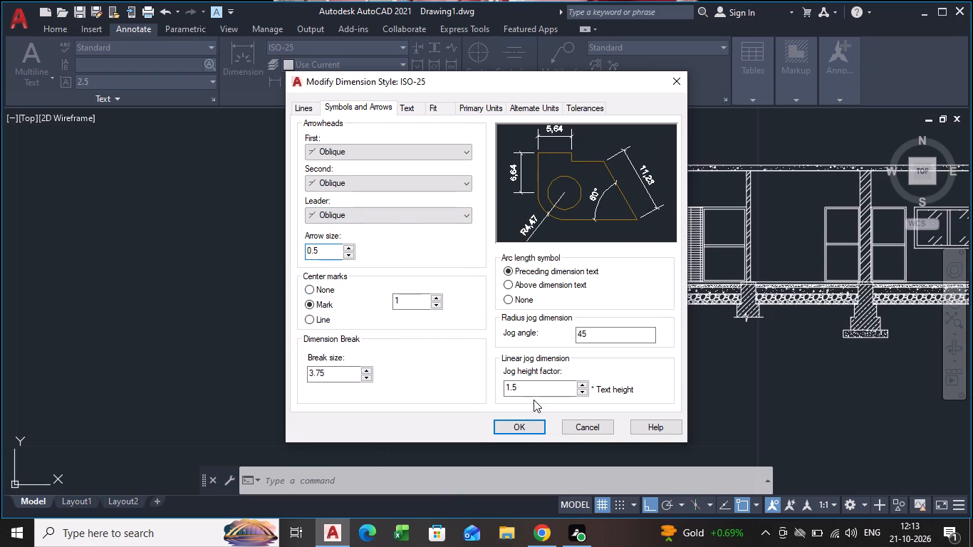
{"action": "left_click", "coordinate": [536, 426]}
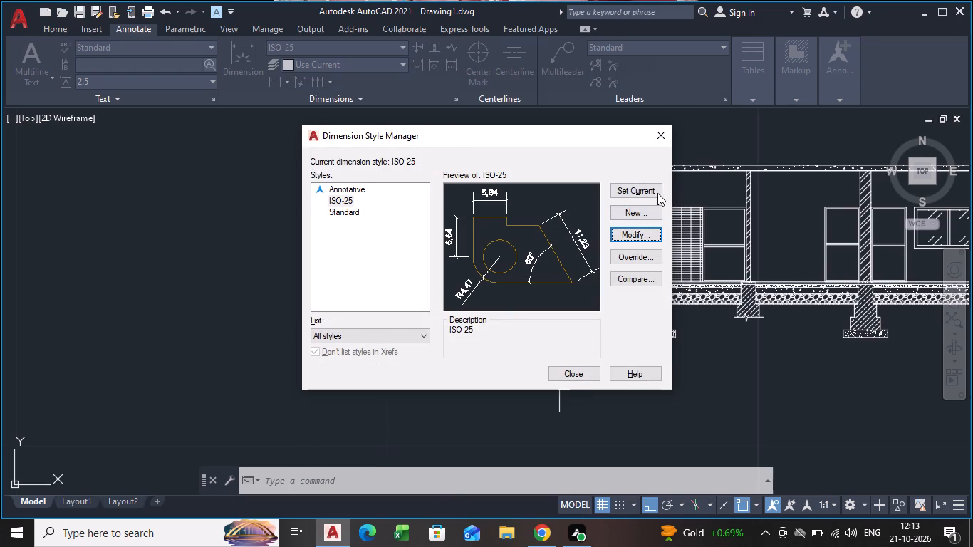
{"action": "left_click", "coordinate": [647, 195]}
{"action": "left_click", "coordinate": [569, 376]}
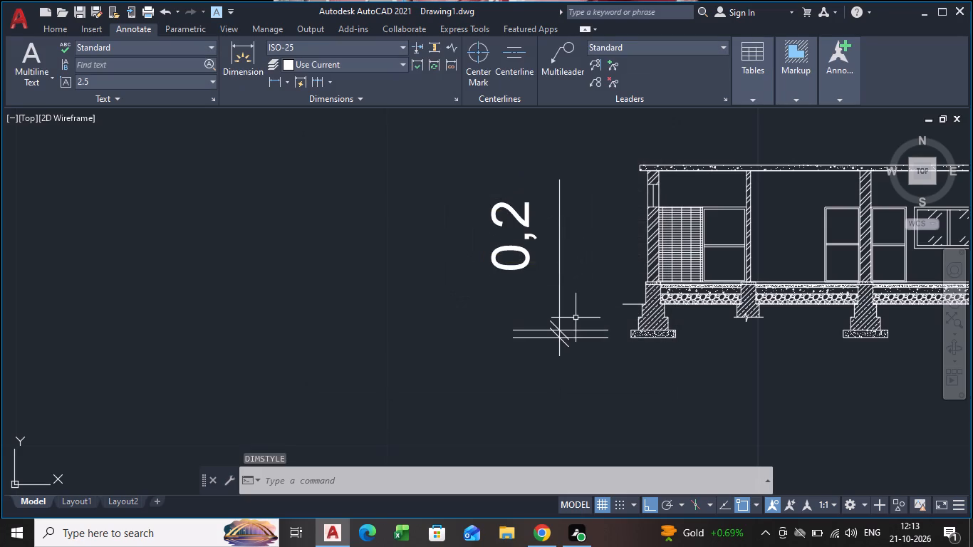
Examine the leftmost footing base dimension's text and tick sizes against the building section.
{"action": "scroll", "coordinate": [556, 353], "scroll_direction": "up", "scroll_amount": 4}
{"action": "scroll", "coordinate": [578, 321], "scroll_direction": "down", "scroll_amount": 4}
{"action": "middle_click_drag", "start_coordinate": [629, 320], "coordinate": [590, 351]}
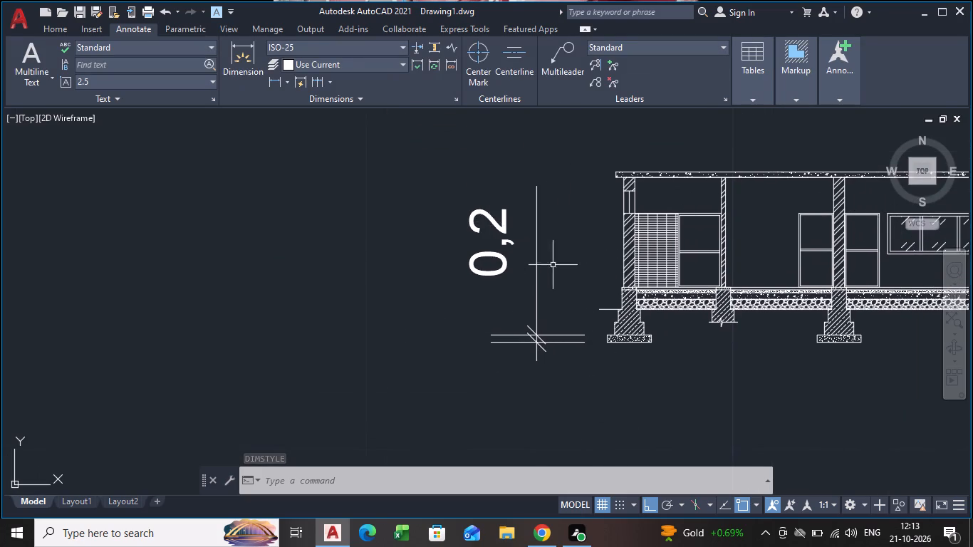
{"action": "scroll", "coordinate": [553, 265], "scroll_direction": "down", "scroll_amount": 3}
{"action": "scroll", "coordinate": [556, 289], "scroll_direction": "up", "scroll_amount": 3}
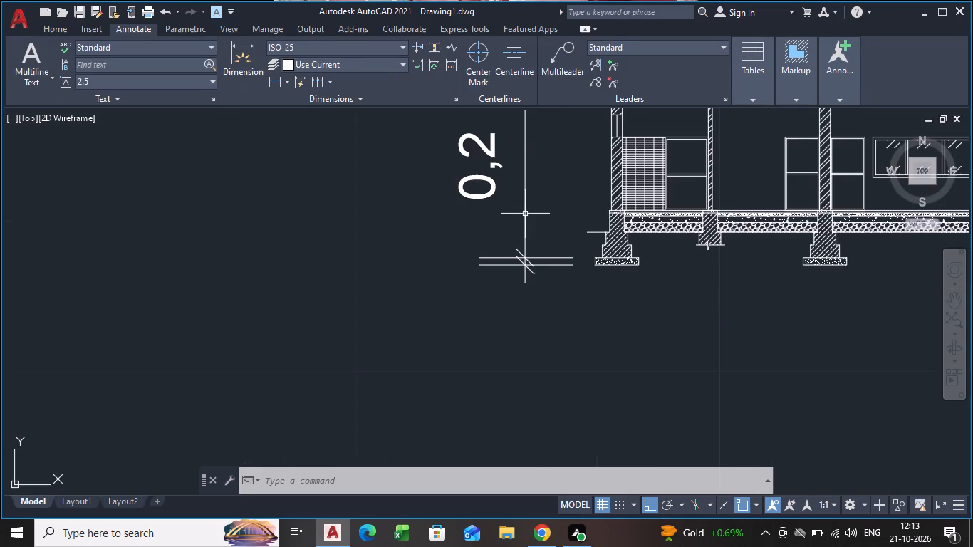
{"action": "scroll", "coordinate": [531, 246], "scroll_direction": "up", "scroll_amount": 3}
{"action": "scroll", "coordinate": [531, 246], "scroll_direction": "down", "scroll_amount": 4}
{"action": "left_click", "coordinate": [525, 235]}
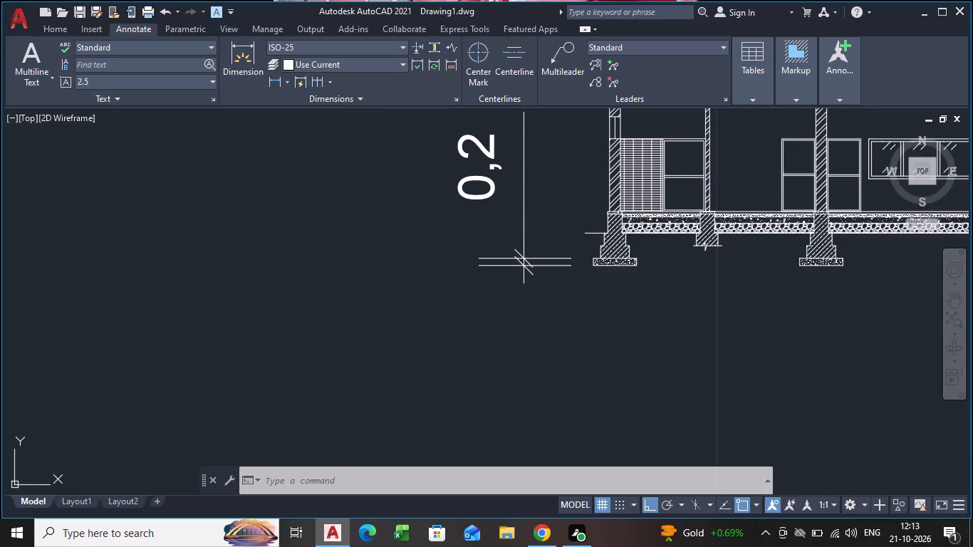
{"action": "scroll", "coordinate": [620, 283], "scroll_direction": "down", "scroll_amount": 3}
{"action": "scroll", "coordinate": [613, 295], "scroll_direction": "up", "scroll_amount": 3}
{"action": "scroll", "coordinate": [545, 244], "scroll_direction": "down", "scroll_amount": 1}
{"action": "middle_click_drag", "start_coordinate": [545, 244], "coordinate": [407, 350]}
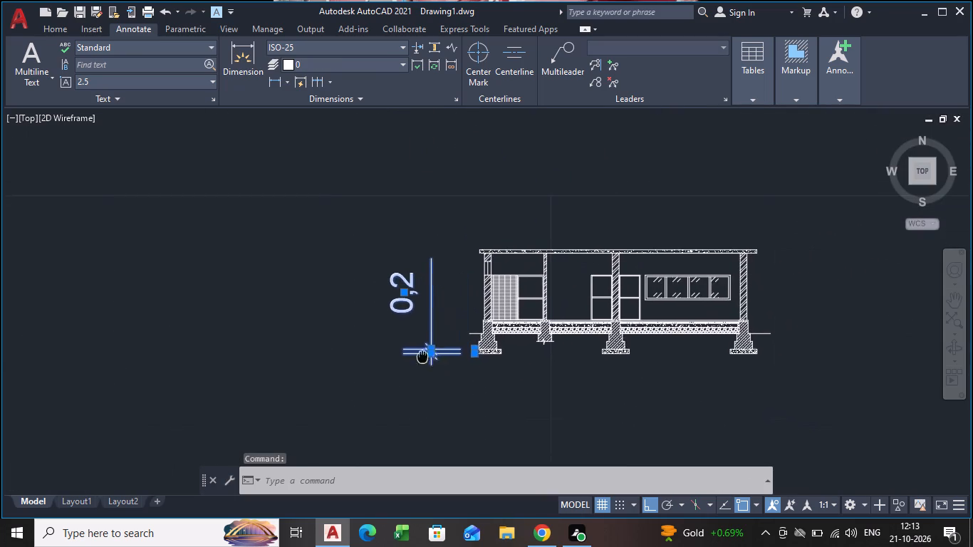
{"action": "middle_click_drag", "start_coordinate": [407, 350], "coordinate": [397, 342]}
{"action": "scroll", "coordinate": [414, 365], "scroll_direction": "up", "scroll_amount": 1}
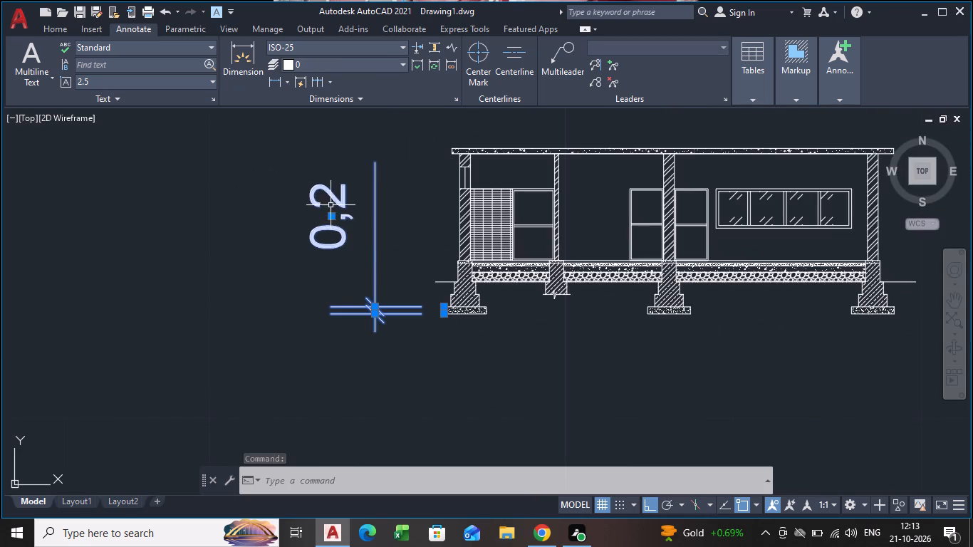
{"action": "scroll", "coordinate": [364, 254], "scroll_direction": "up", "scroll_amount": 3}
{"action": "scroll", "coordinate": [400, 287], "scroll_direction": "down", "scroll_amount": 2}
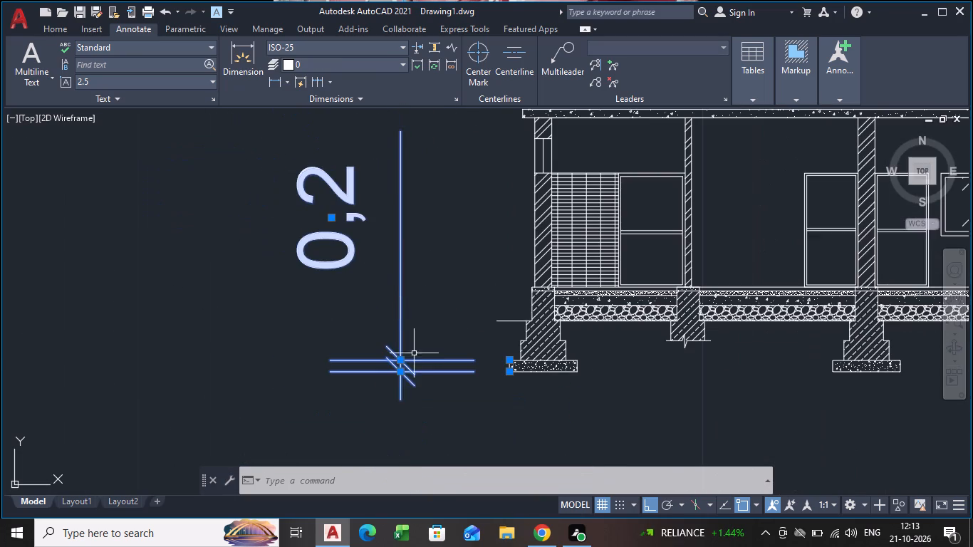
{"action": "scroll", "coordinate": [420, 390], "scroll_direction": "up", "scroll_amount": 2}
{"action": "scroll", "coordinate": [384, 284], "scroll_direction": "down", "scroll_amount": 2}
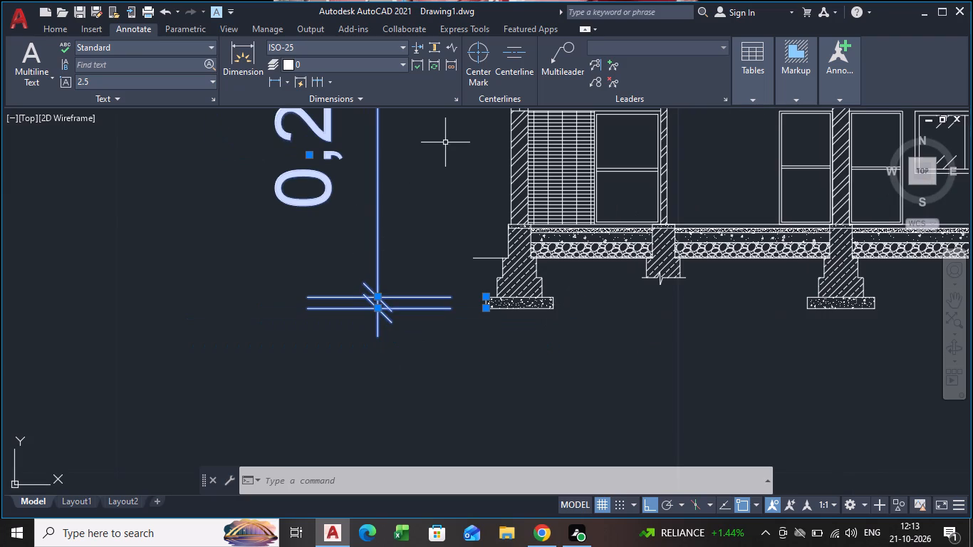
Modify the ISO-25 dimension style to use a text height of 0.5.
{"action": "key", "text": "d"}
{"action": "key", "text": "Return"}
{"action": "left_click", "coordinate": [625, 234]}
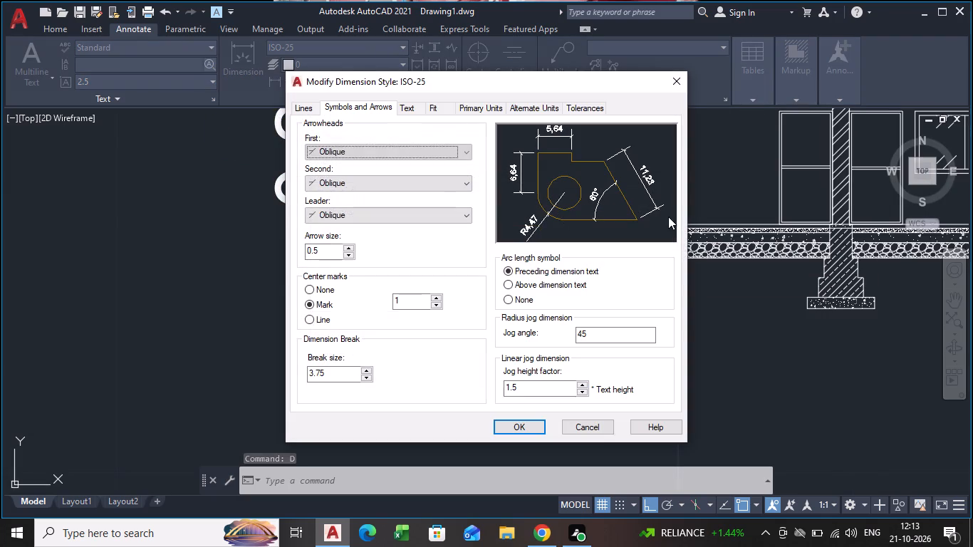
{"action": "left_click", "coordinate": [331, 251]}
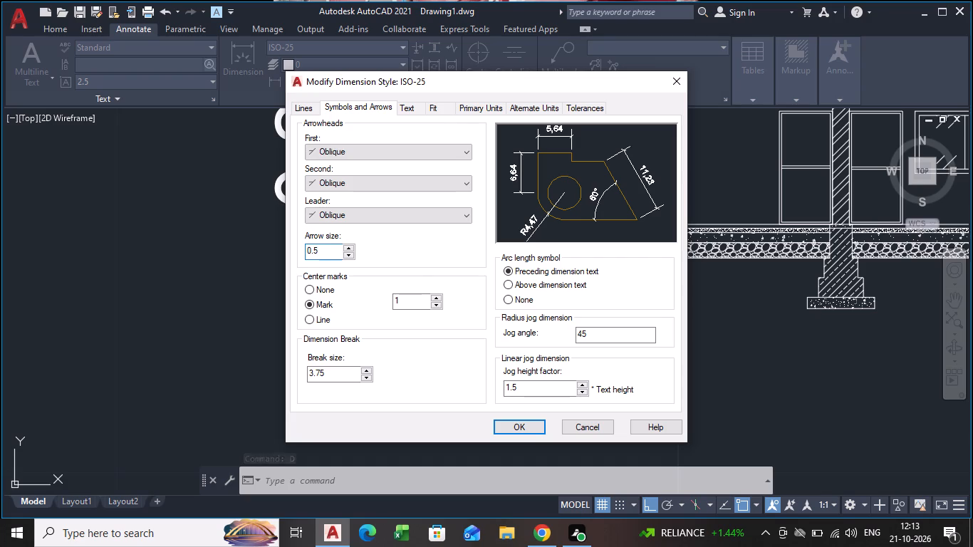
{"action": "left_click", "coordinate": [418, 106]}
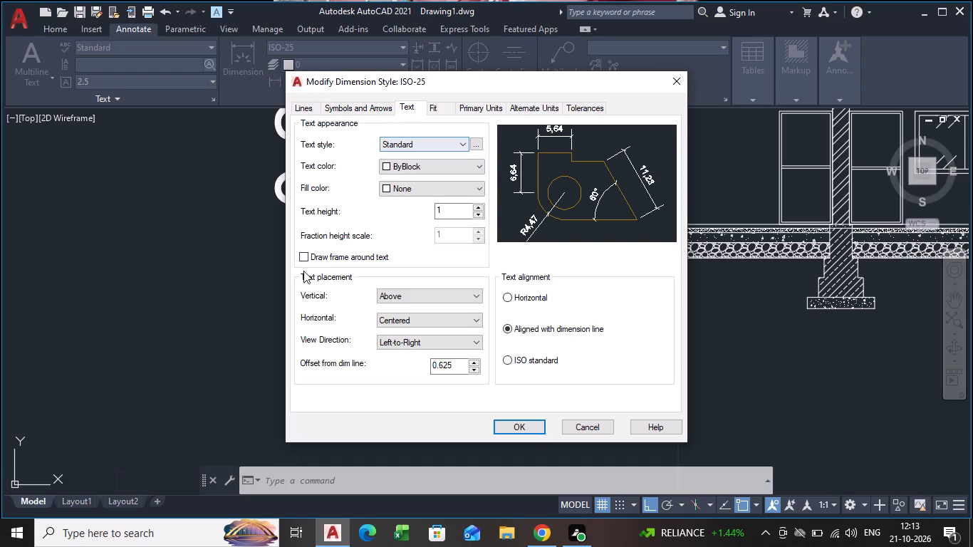
{"action": "left_click", "coordinate": [462, 207]}
{"action": "key", "text": "BackSpace"}
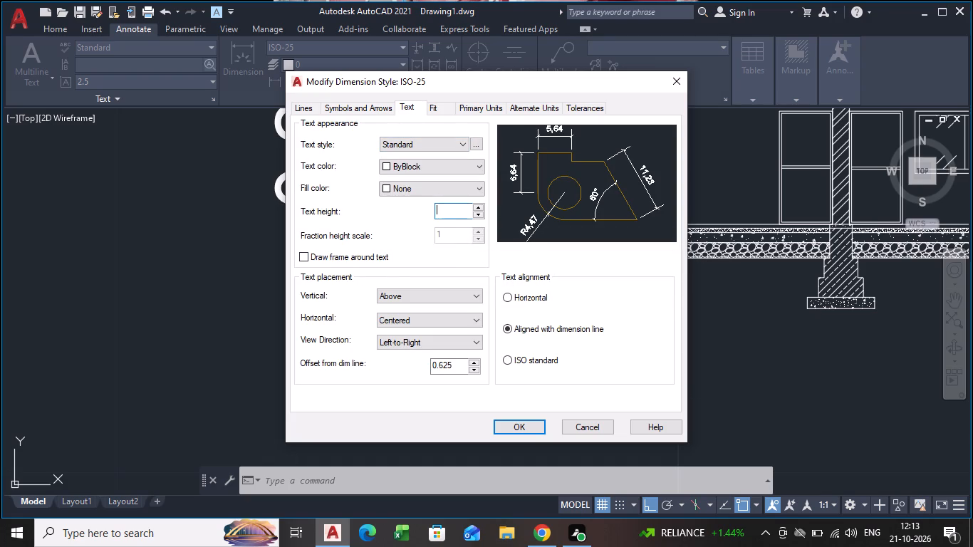
{"action": "type", "text": "0.5"}
{"action": "key", "text": "Return"}
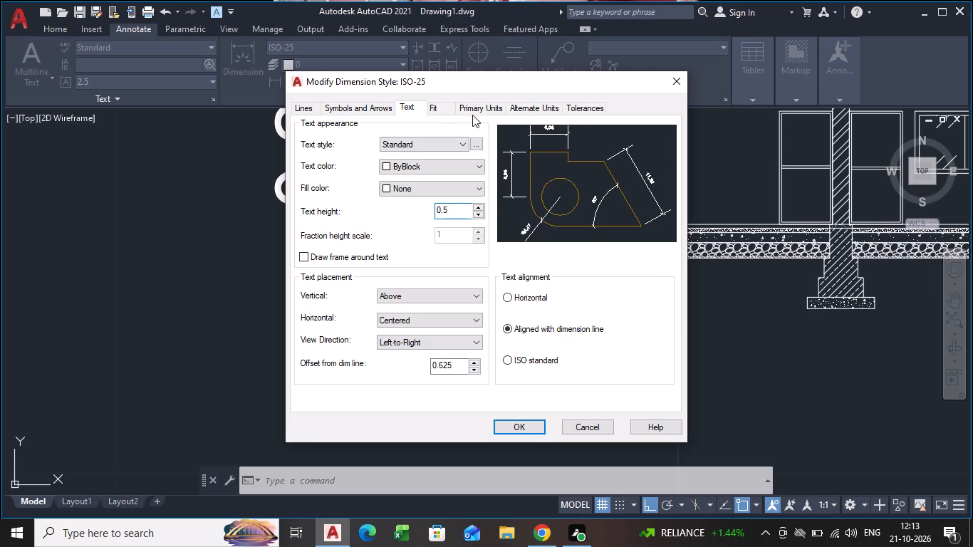
Set the ISO-25 dimension line baseline spacing to 1 and apply the style modifications.
{"action": "left_click", "coordinate": [446, 109]}
{"action": "left_click", "coordinate": [496, 105]}
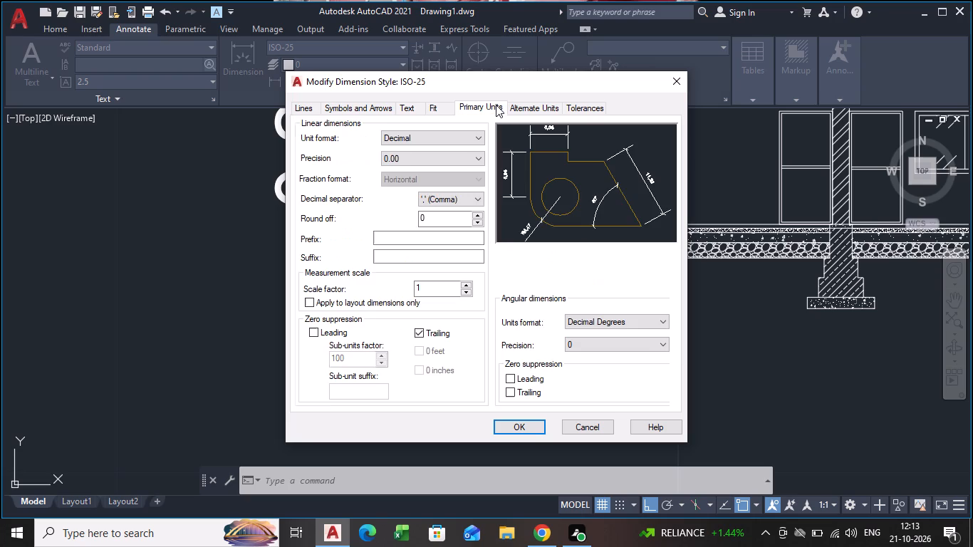
{"action": "left_click", "coordinate": [544, 104]}
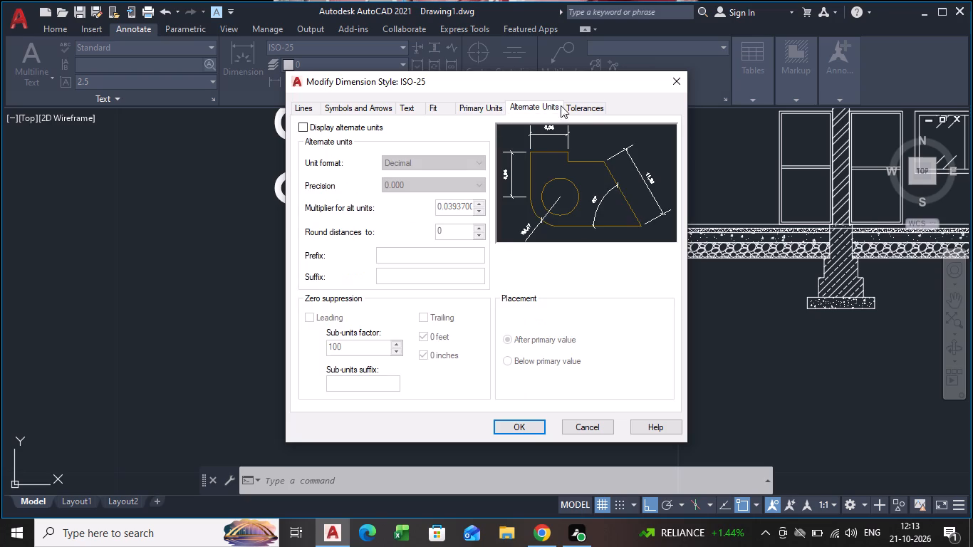
{"action": "left_click", "coordinate": [576, 108]}
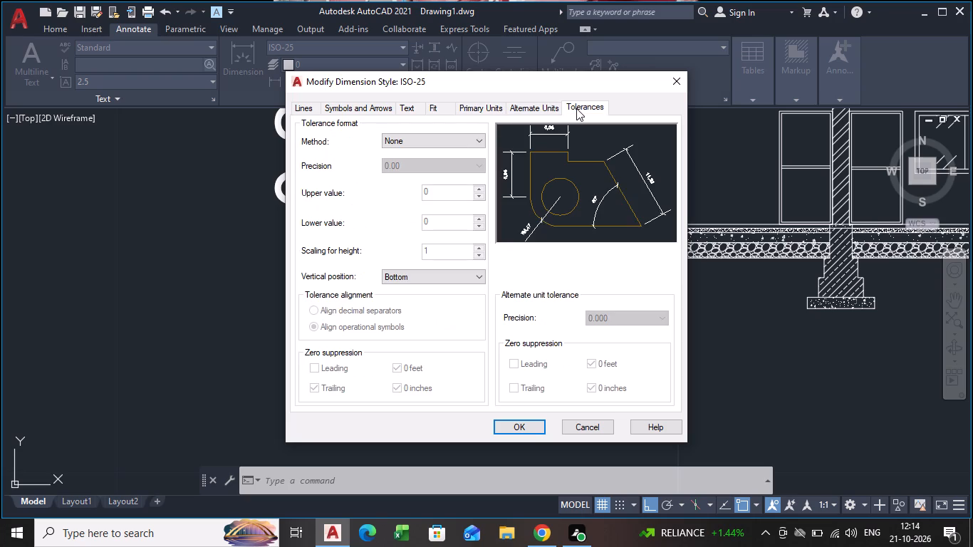
{"action": "left_click", "coordinate": [293, 108]}
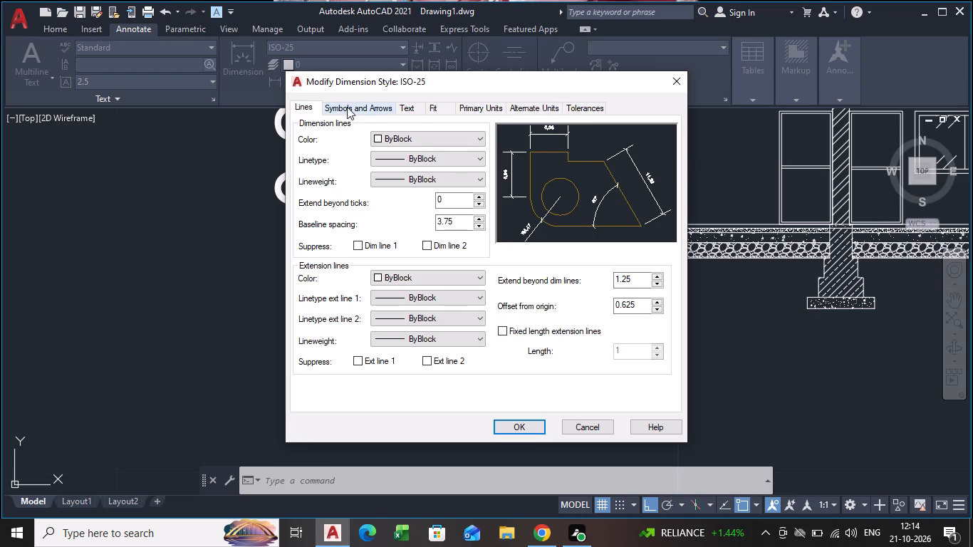
{"action": "left_click", "coordinate": [460, 224]}
{"action": "key", "text": "BackSpace"}
{"action": "key", "text": "BackSpace"}
{"action": "key", "text": "BackSpace"}
{"action": "key", "text": "BackSpace"}
{"action": "key", "text": "BackSpace"}
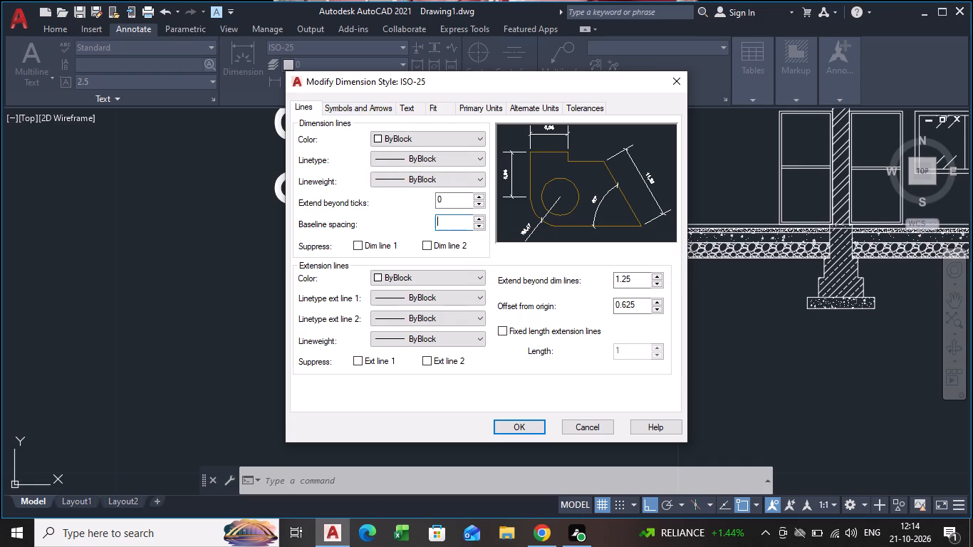
{"action": "key", "text": "1"}
{"action": "key", "text": "Return"}
{"action": "left_click", "coordinate": [522, 429]}
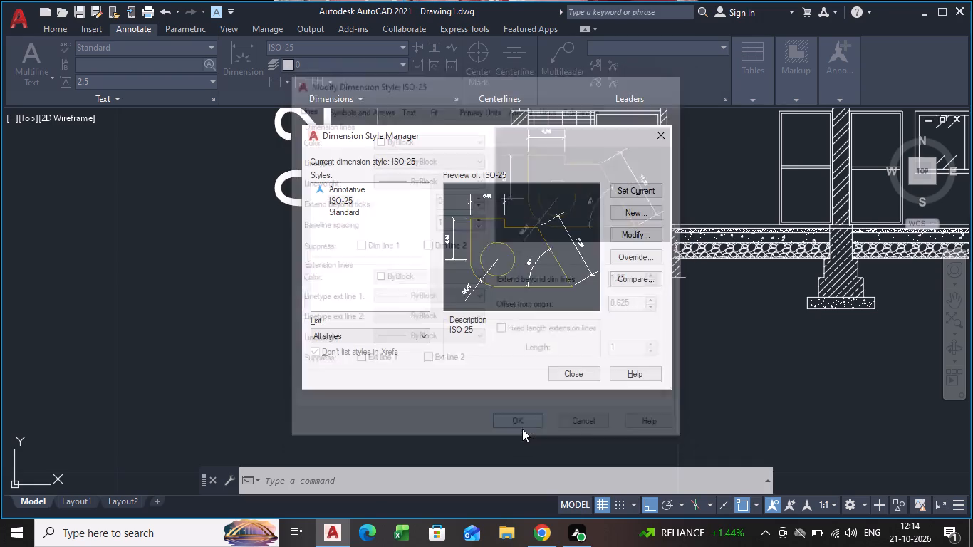
Set ISO-25 as the current dimension style and close the Dimension Style Manager.
{"action": "left_click", "coordinate": [655, 193]}
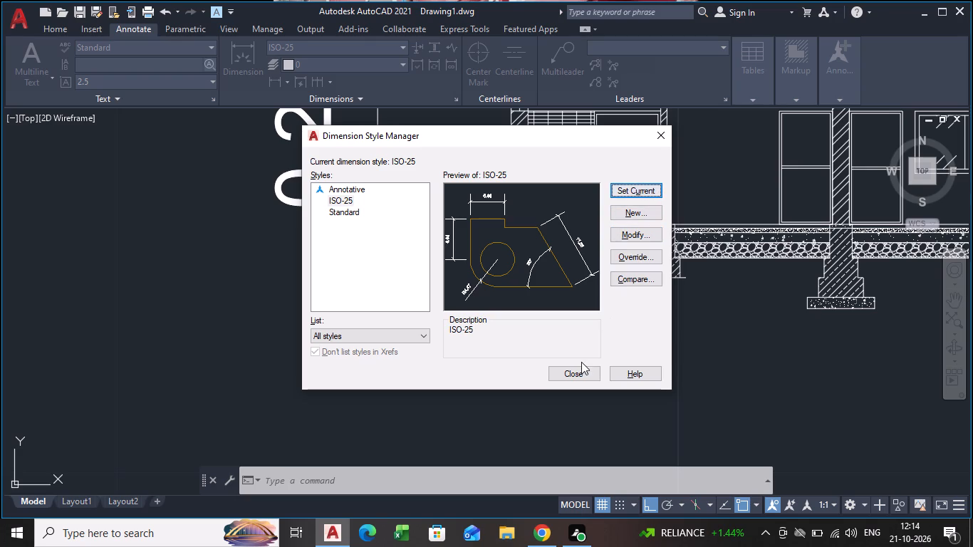
{"action": "left_click", "coordinate": [581, 370]}
Delete the existing height dimension beside the leftmost footing base.
{"action": "scroll", "coordinate": [371, 273], "scroll_direction": "down", "scroll_amount": 2}
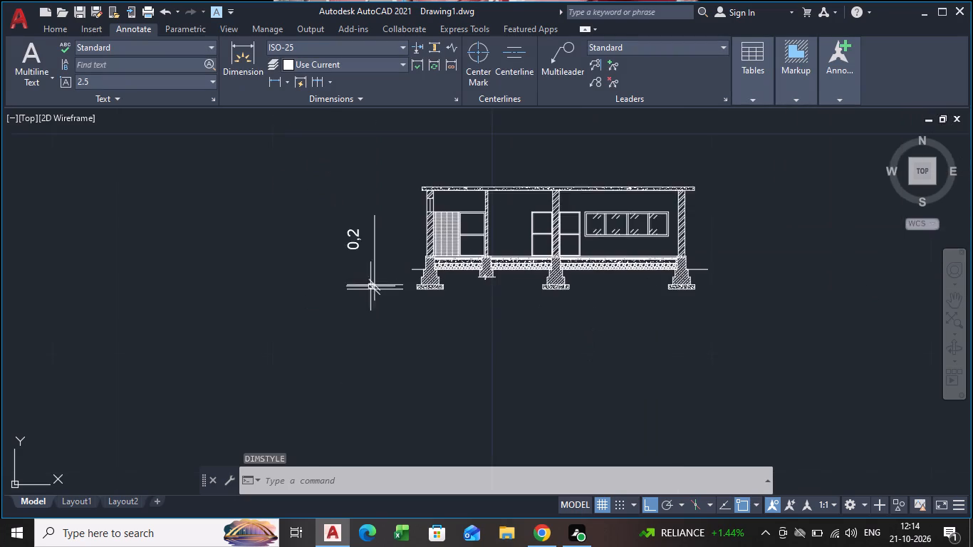
{"action": "scroll", "coordinate": [369, 289], "scroll_direction": "up", "scroll_amount": 3}
{"action": "scroll", "coordinate": [381, 278], "scroll_direction": "down", "scroll_amount": 1}
{"action": "middle_click_drag", "start_coordinate": [381, 278], "coordinate": [370, 325]}
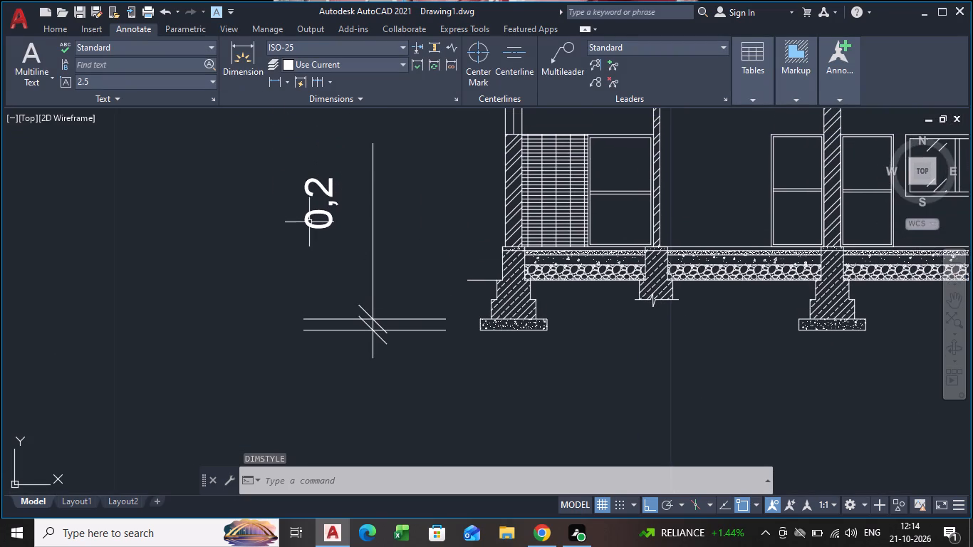
{"action": "scroll", "coordinate": [395, 306], "scroll_direction": "up", "scroll_amount": 2}
{"action": "left_click", "coordinate": [333, 255]}
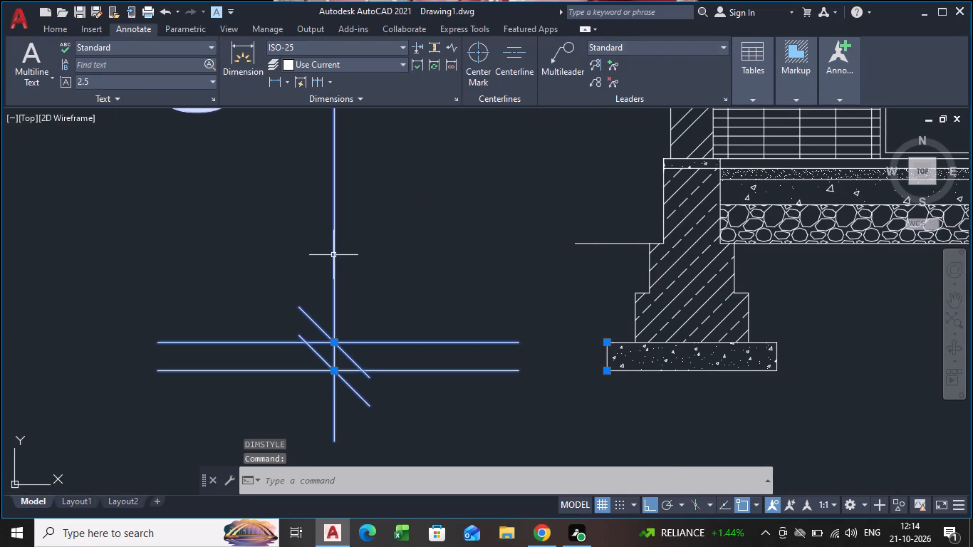
{"action": "scroll", "coordinate": [333, 255], "scroll_direction": "down", "scroll_amount": 2}
{"action": "key", "text": "Home"}
{"action": "key", "text": "Delete"}
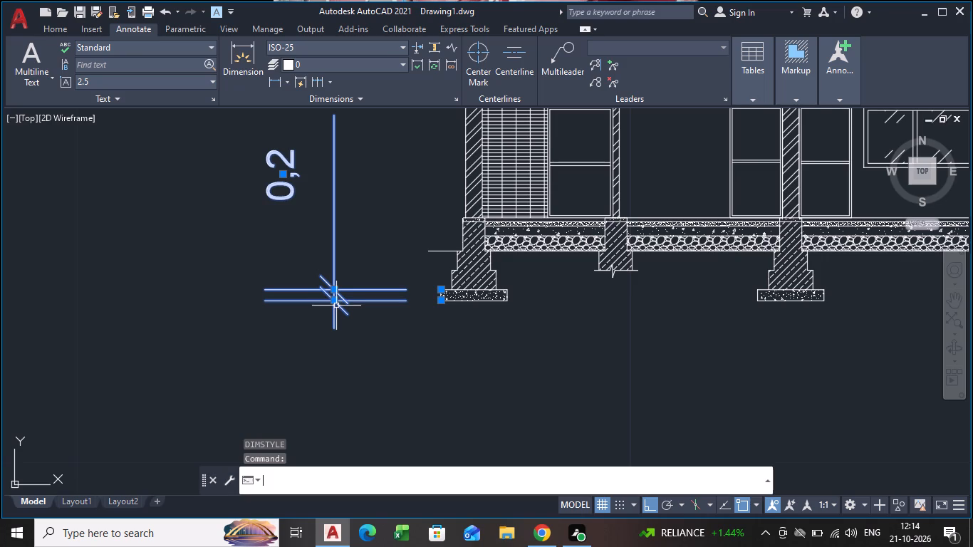
{"action": "key", "text": "Delete"}
{"action": "key", "text": "Delete"}
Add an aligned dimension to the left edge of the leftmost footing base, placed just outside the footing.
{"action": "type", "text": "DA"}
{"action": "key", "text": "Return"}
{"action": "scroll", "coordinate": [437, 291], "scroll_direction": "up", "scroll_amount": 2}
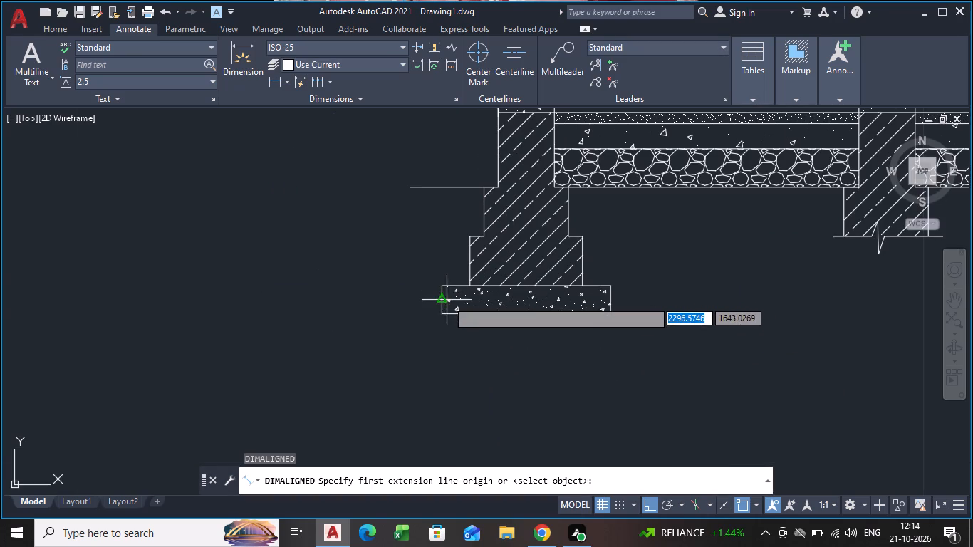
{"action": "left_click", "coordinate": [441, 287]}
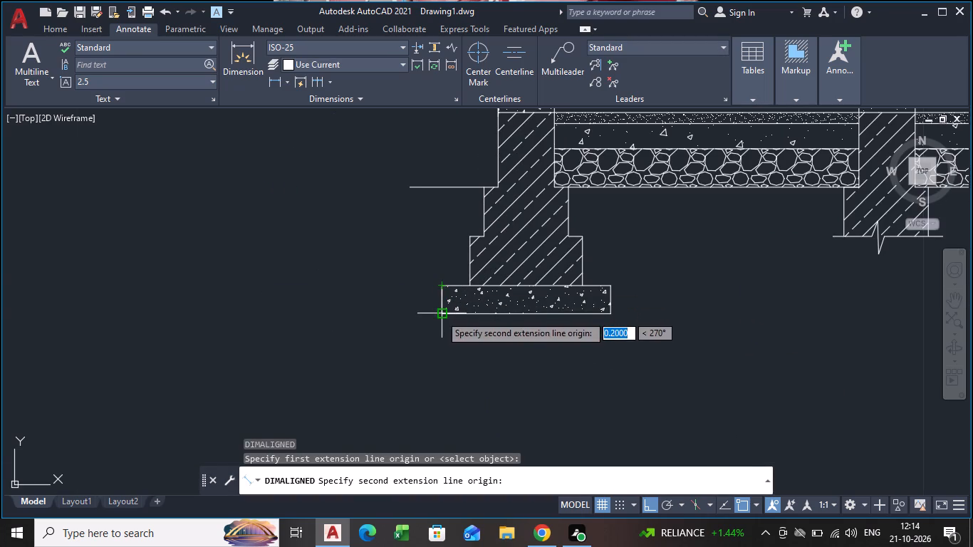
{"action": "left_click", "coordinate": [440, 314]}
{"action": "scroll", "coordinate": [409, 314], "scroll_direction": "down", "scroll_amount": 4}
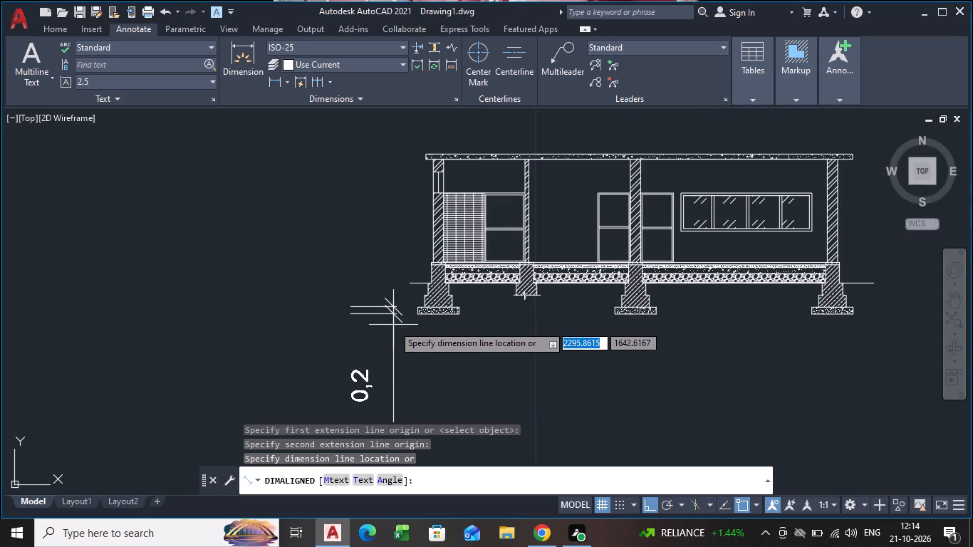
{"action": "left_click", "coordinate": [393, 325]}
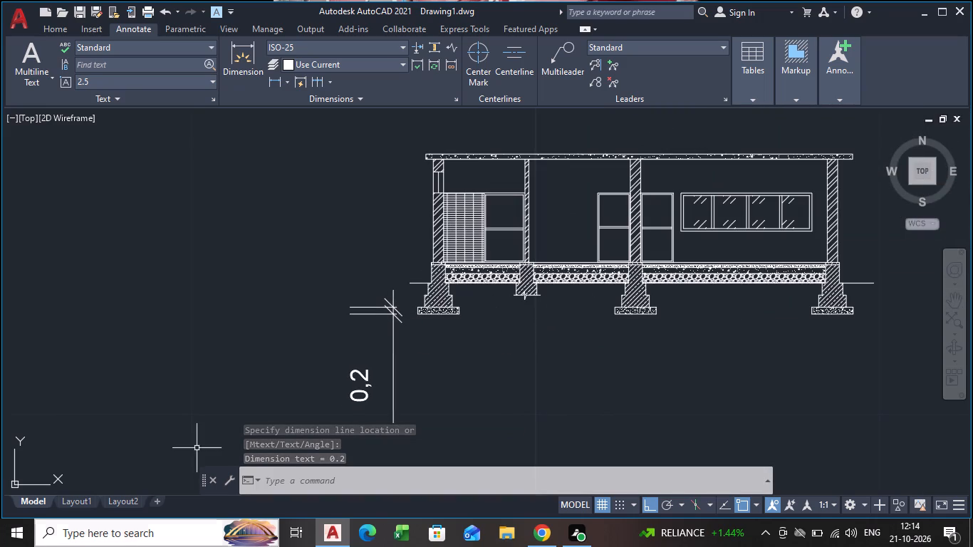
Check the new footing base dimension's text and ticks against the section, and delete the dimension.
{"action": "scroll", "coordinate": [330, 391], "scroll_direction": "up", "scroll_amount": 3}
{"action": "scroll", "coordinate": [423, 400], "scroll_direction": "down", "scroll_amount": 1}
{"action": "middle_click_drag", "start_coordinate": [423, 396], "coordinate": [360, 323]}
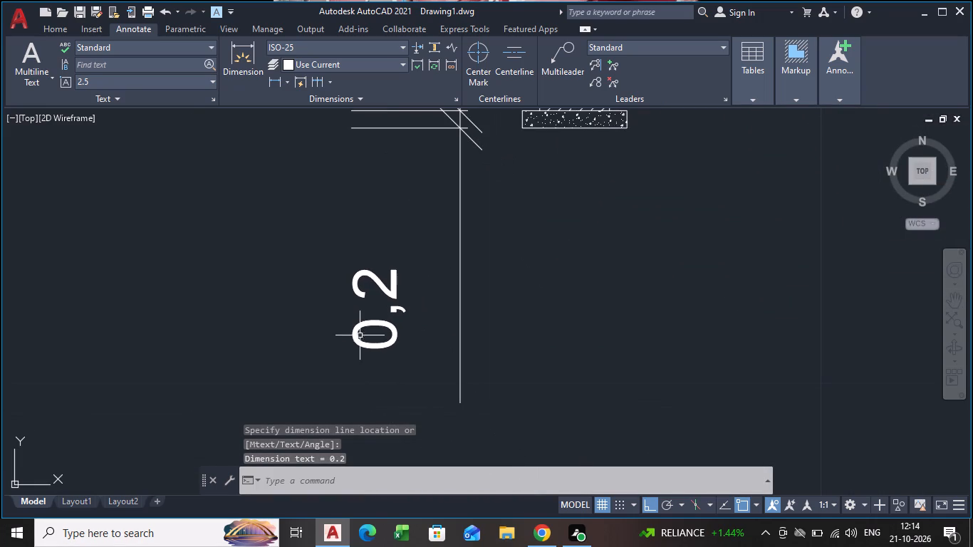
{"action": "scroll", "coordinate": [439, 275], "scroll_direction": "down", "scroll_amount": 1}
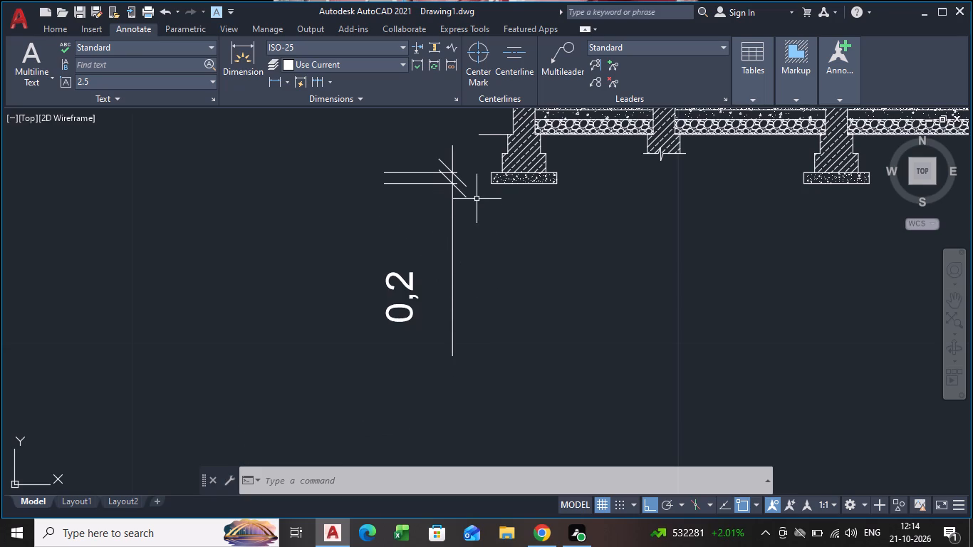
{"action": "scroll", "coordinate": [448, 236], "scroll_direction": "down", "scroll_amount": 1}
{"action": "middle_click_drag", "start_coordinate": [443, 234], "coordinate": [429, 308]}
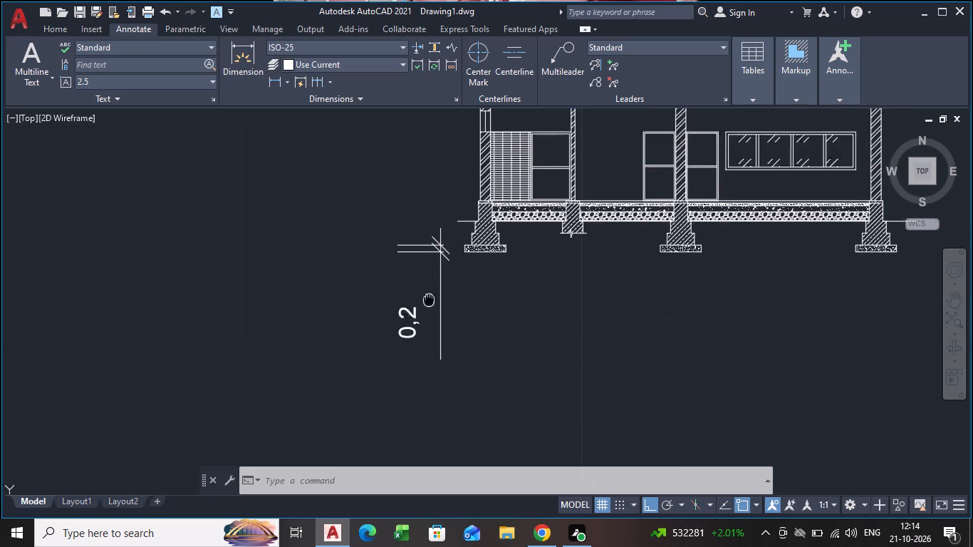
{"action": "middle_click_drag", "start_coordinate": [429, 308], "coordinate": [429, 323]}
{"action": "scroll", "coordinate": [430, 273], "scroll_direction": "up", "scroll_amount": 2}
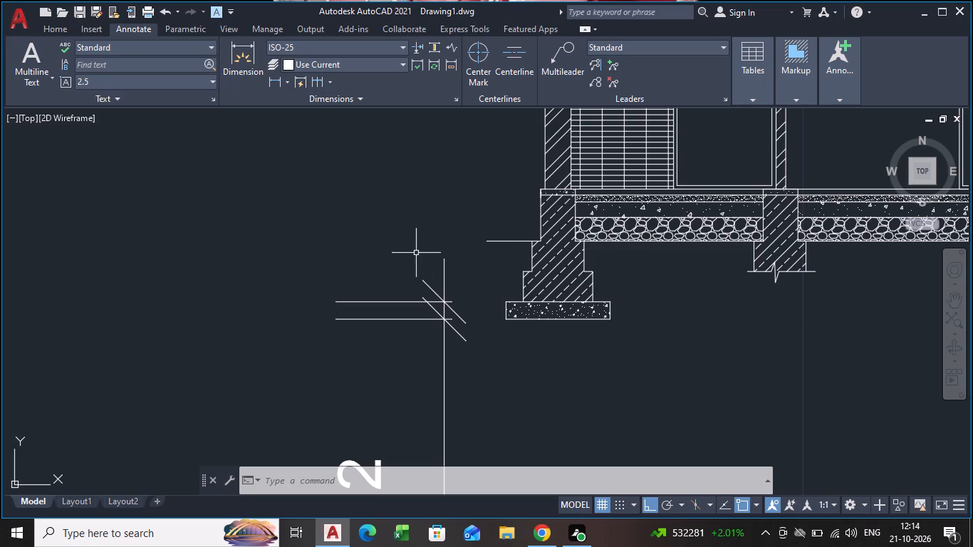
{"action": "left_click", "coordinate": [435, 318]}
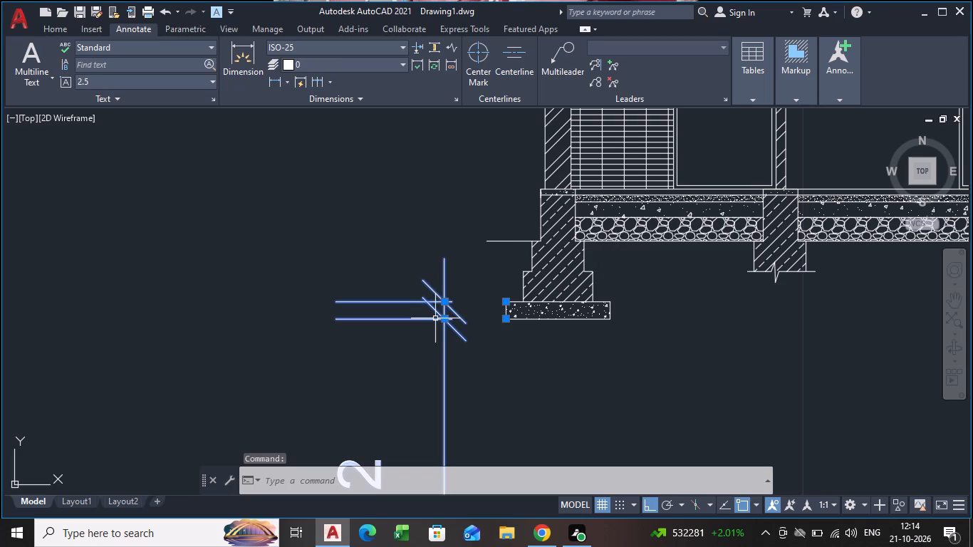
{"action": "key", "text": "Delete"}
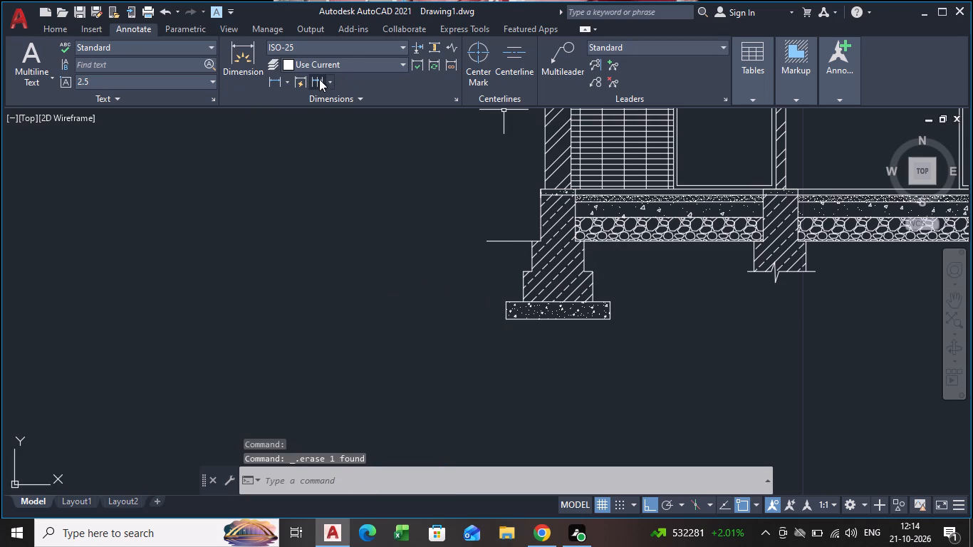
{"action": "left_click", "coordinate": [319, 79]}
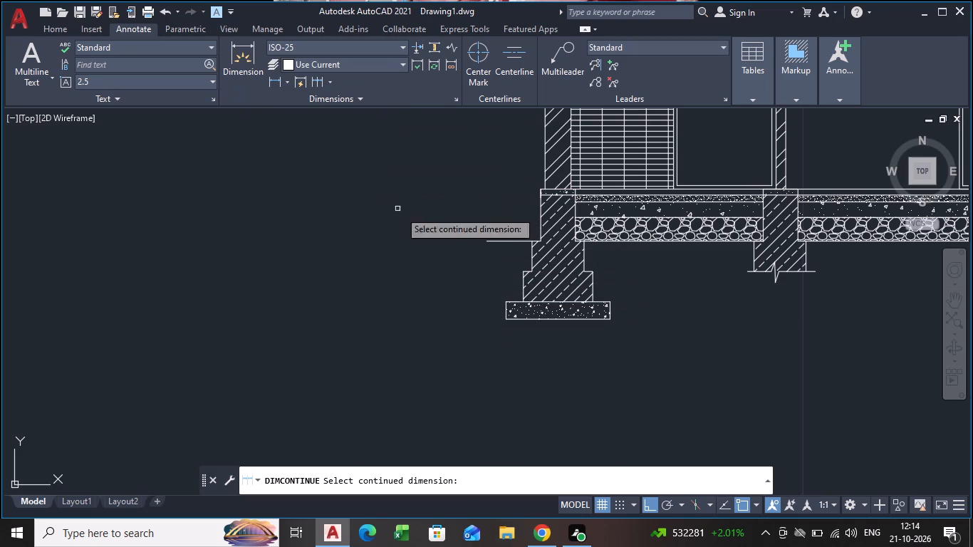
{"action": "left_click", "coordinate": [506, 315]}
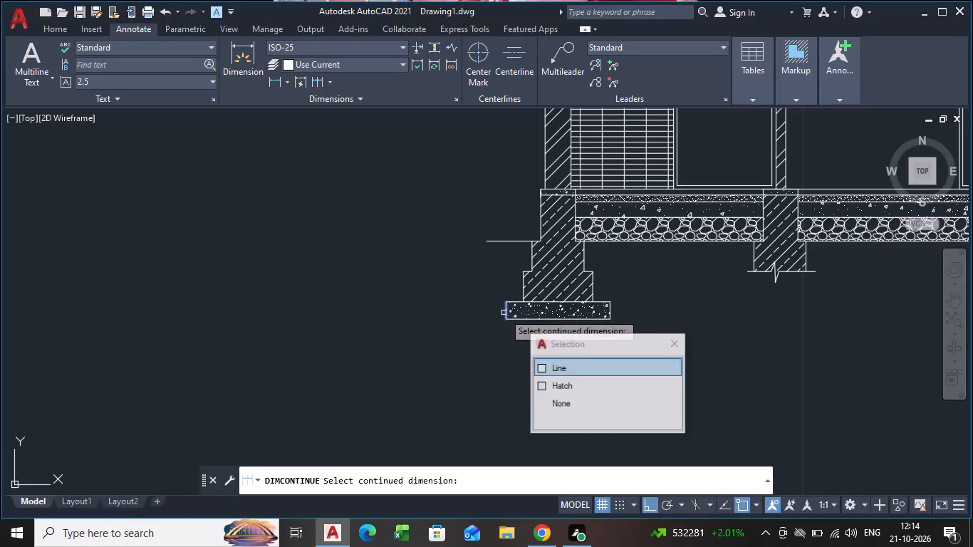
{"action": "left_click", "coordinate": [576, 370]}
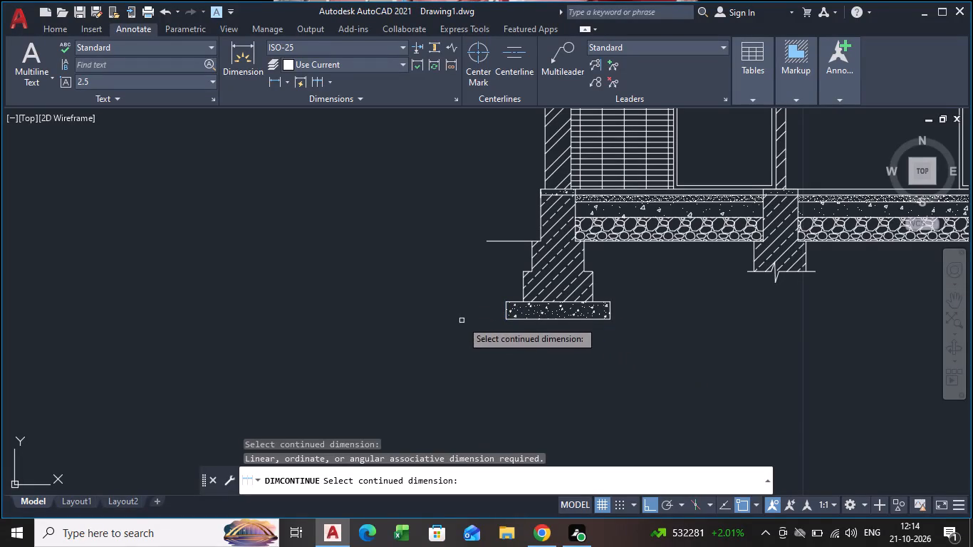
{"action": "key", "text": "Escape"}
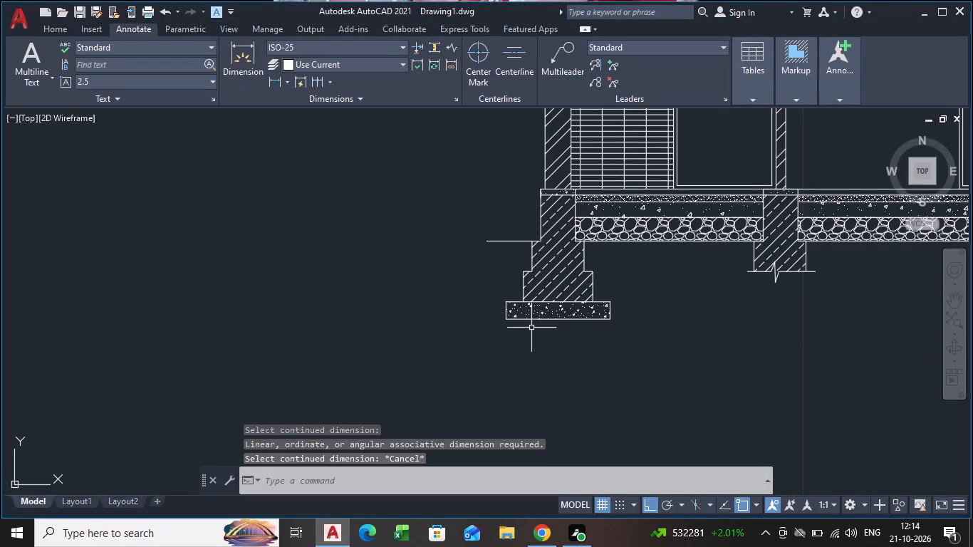
Add an aligned dimension to the right-hand vertical edge of the leftmost footing's upper step, placed just beyond the footing.
{"action": "type", "text": "DA"}
{"action": "key", "text": "Return"}
{"action": "scroll", "coordinate": [474, 314], "scroll_direction": "up", "scroll_amount": 1}
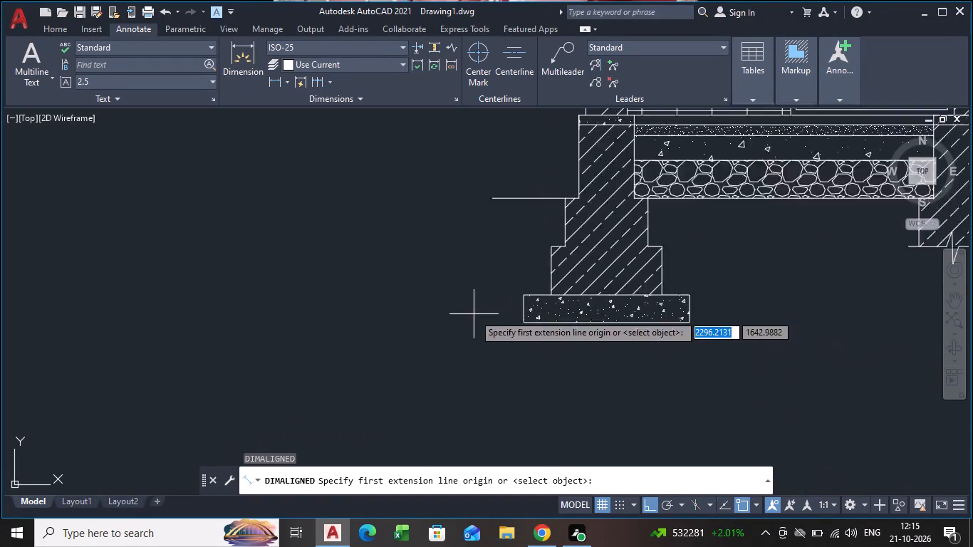
{"action": "scroll", "coordinate": [474, 314], "scroll_direction": "up", "scroll_amount": 1}
{"action": "scroll", "coordinate": [807, 204], "scroll_direction": "down", "scroll_amount": 2}
{"action": "middle_click_drag", "start_coordinate": [807, 204], "coordinate": [756, 251]}
{"action": "scroll", "coordinate": [736, 223], "scroll_direction": "up", "scroll_amount": 2}
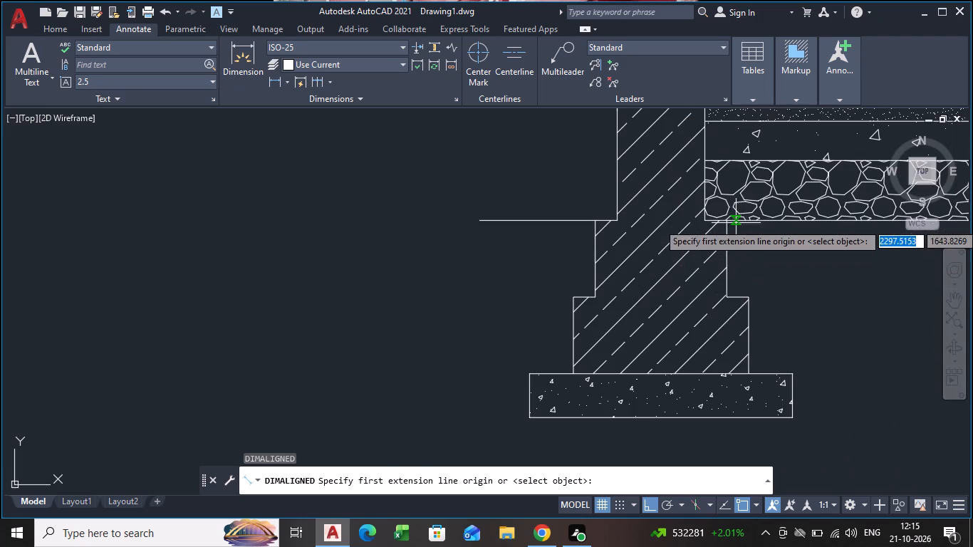
{"action": "left_click", "coordinate": [727, 222]}
{"action": "left_click", "coordinate": [727, 292]}
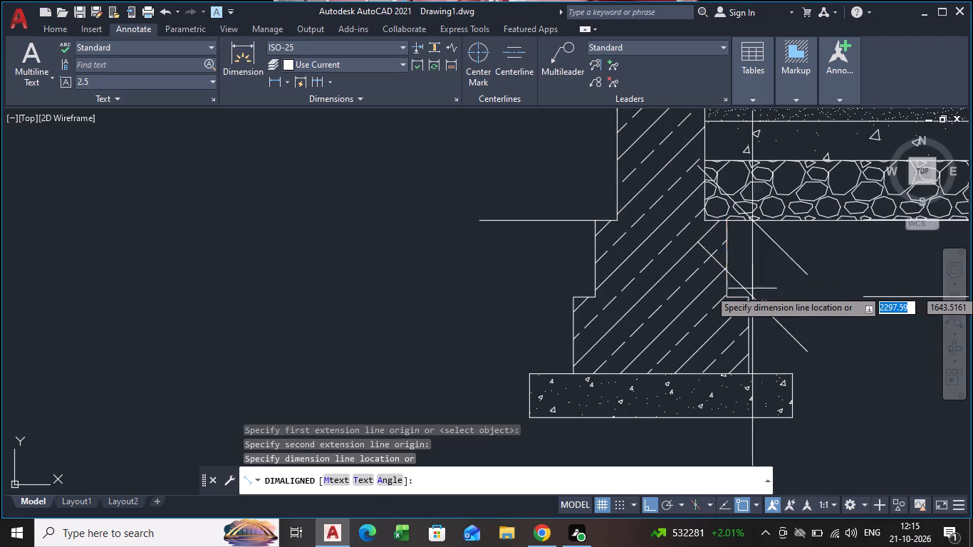
{"action": "scroll", "coordinate": [831, 298], "scroll_direction": "down", "scroll_amount": 5}
{"action": "scroll", "coordinate": [855, 335], "scroll_direction": "up", "scroll_amount": 2}
{"action": "scroll", "coordinate": [779, 345], "scroll_direction": "down", "scroll_amount": 2}
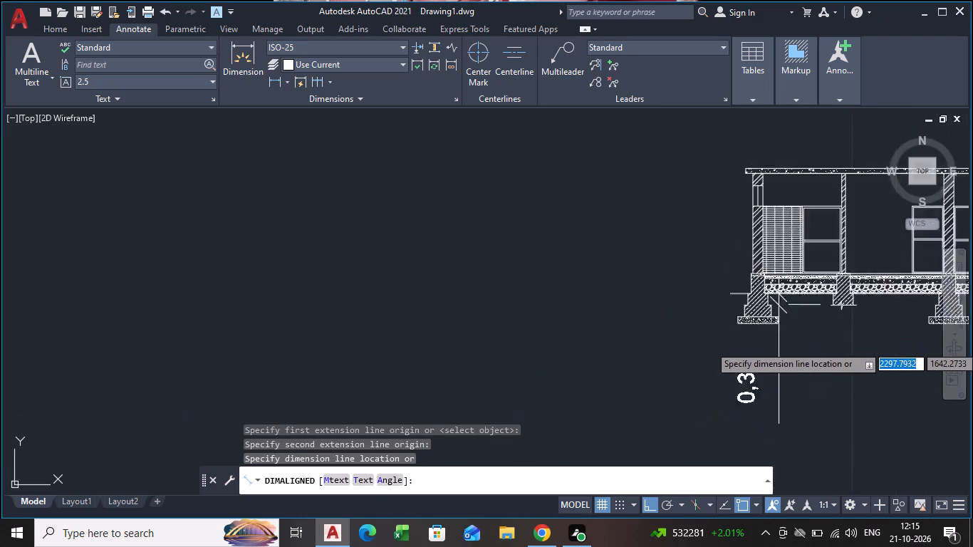
{"action": "scroll", "coordinate": [779, 345], "scroll_direction": "down", "scroll_amount": 1}
{"action": "scroll", "coordinate": [781, 363], "scroll_direction": "up", "scroll_amount": 3}
{"action": "middle_click_drag", "start_coordinate": [781, 363], "coordinate": [500, 352]}
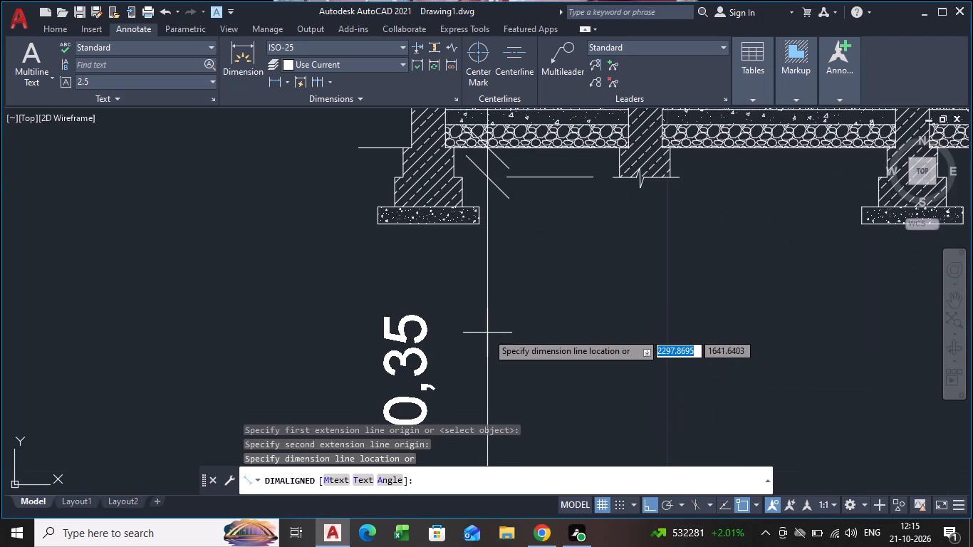
{"action": "scroll", "coordinate": [487, 333], "scroll_direction": "down", "scroll_amount": 2}
{"action": "left_click", "coordinate": [487, 333]}
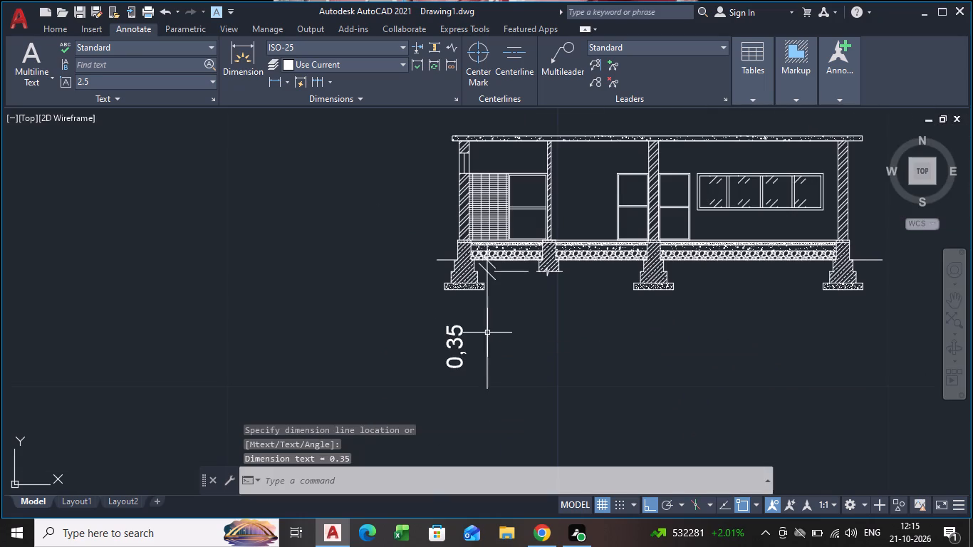
Add an aligned dimension to the right-hand vertical edge of the leftmost footing's lower step, placed beyond the upper step's dimension.
{"action": "scroll", "coordinate": [471, 269], "scroll_direction": "up", "scroll_amount": 3}
{"action": "key", "text": "Return"}
{"action": "scroll", "coordinate": [479, 275], "scroll_direction": "up", "scroll_amount": 2}
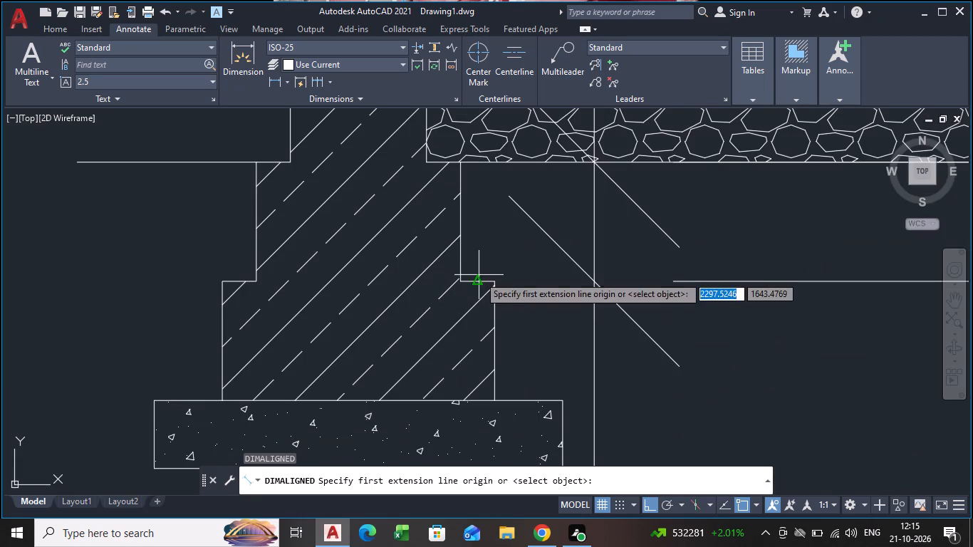
{"action": "left_click", "coordinate": [491, 282]}
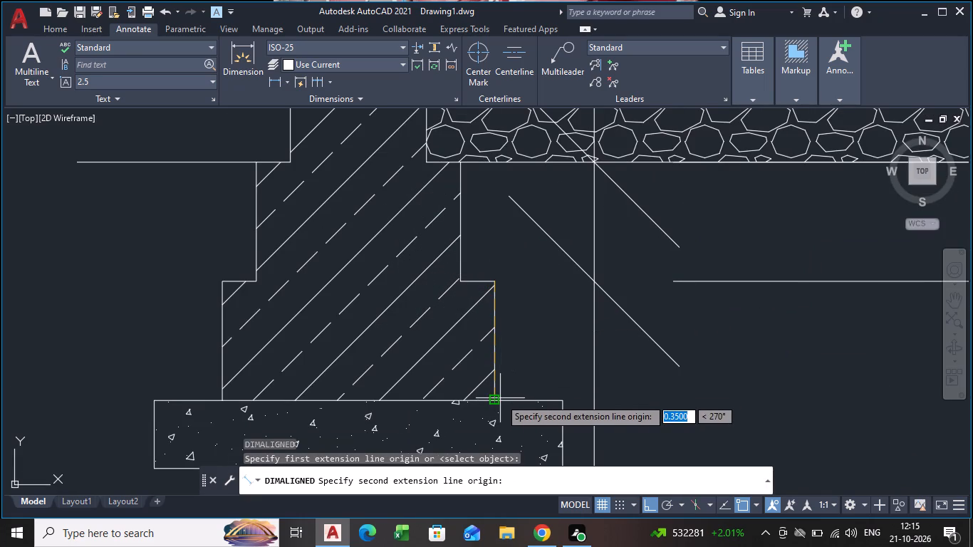
{"action": "left_click", "coordinate": [498, 400]}
{"action": "scroll", "coordinate": [676, 402], "scroll_direction": "down", "scroll_amount": 4}
{"action": "middle_click_drag", "start_coordinate": [674, 402], "coordinate": [316, 38]}
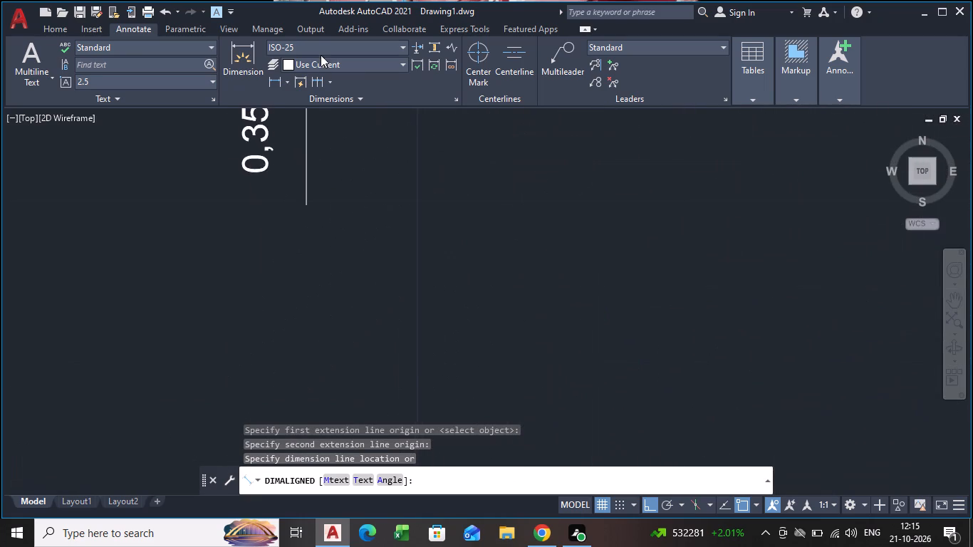
{"action": "scroll", "coordinate": [311, 145], "scroll_direction": "down", "scroll_amount": 2}
{"action": "middle_click_drag", "start_coordinate": [309, 157], "coordinate": [328, 324]}
{"action": "scroll", "coordinate": [328, 324], "scroll_direction": "up", "scroll_amount": 2}
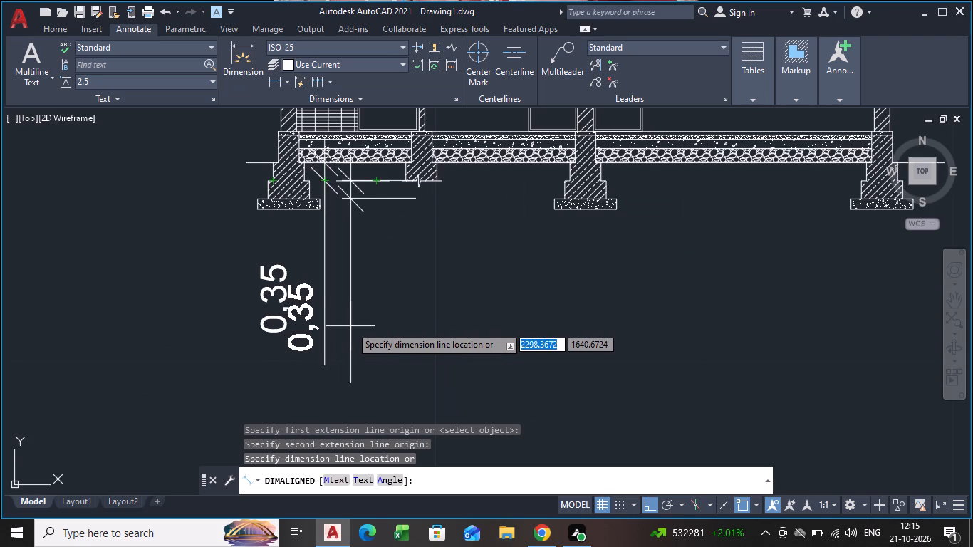
{"action": "left_click", "coordinate": [358, 326]}
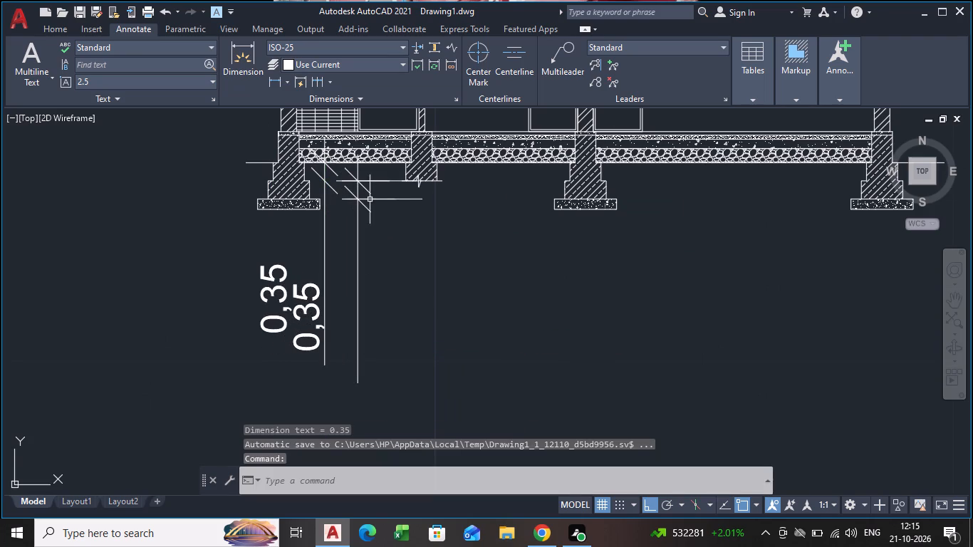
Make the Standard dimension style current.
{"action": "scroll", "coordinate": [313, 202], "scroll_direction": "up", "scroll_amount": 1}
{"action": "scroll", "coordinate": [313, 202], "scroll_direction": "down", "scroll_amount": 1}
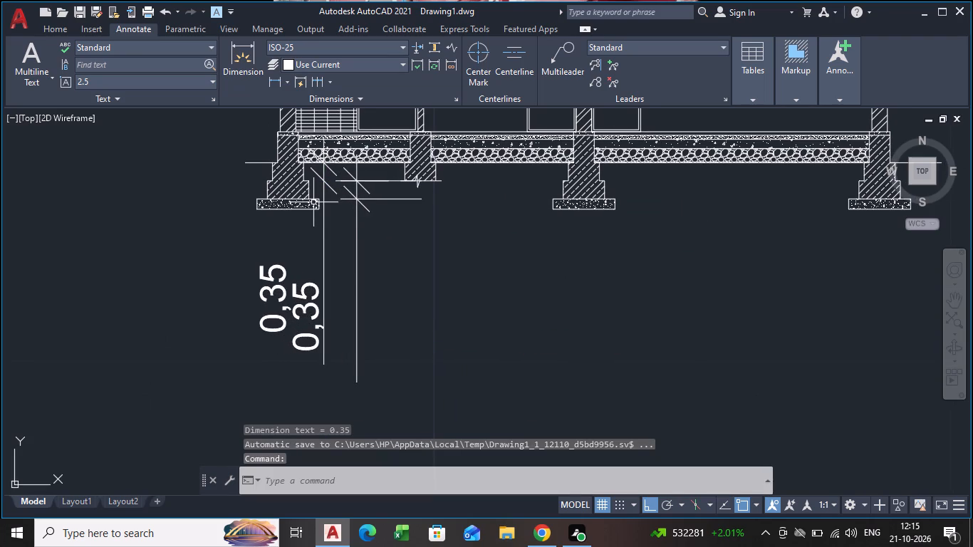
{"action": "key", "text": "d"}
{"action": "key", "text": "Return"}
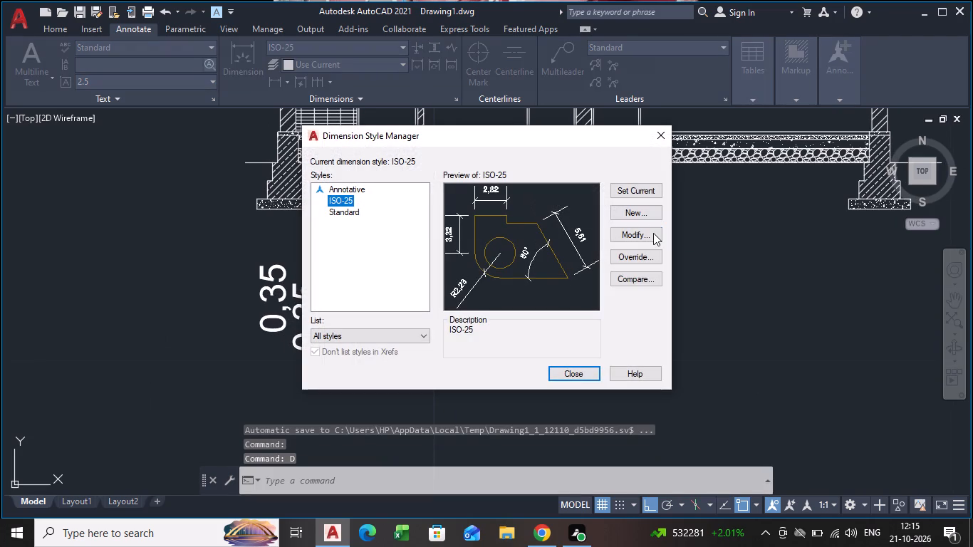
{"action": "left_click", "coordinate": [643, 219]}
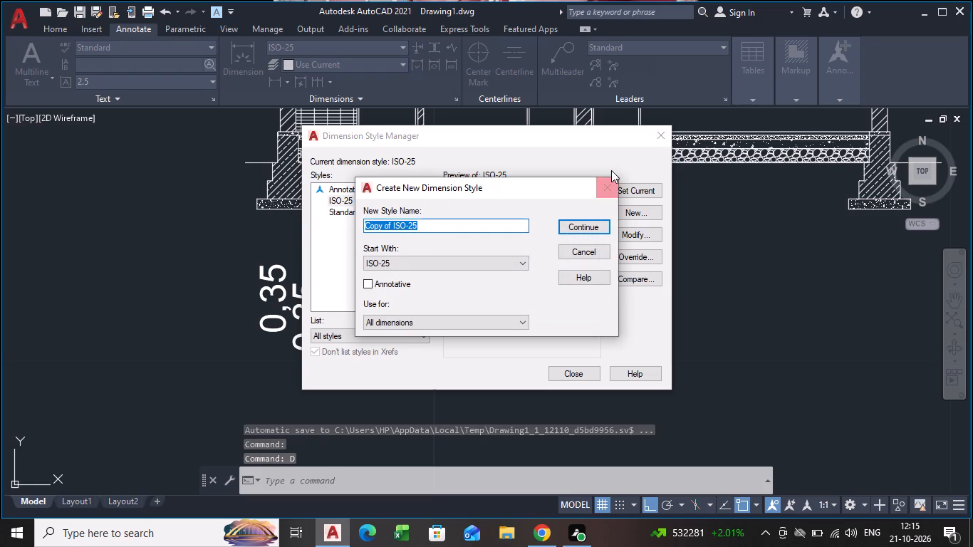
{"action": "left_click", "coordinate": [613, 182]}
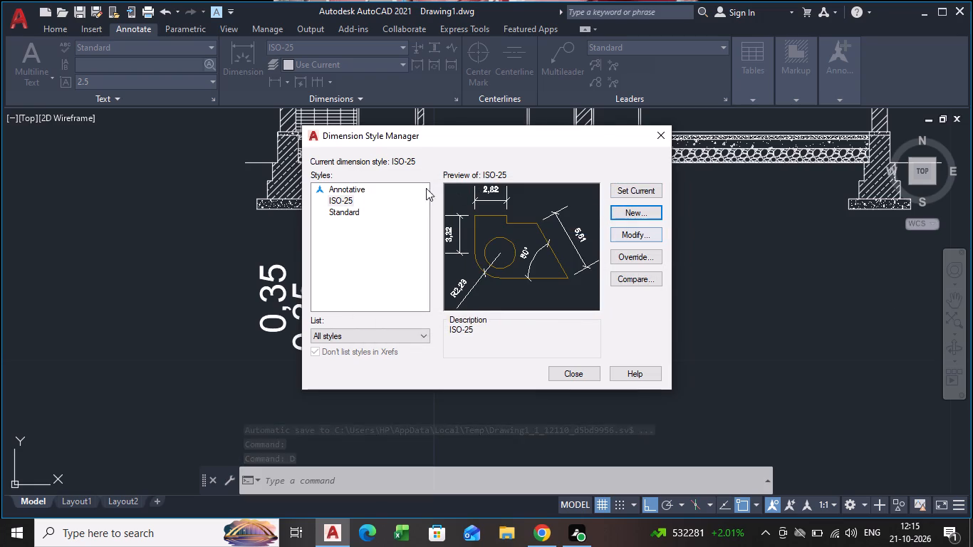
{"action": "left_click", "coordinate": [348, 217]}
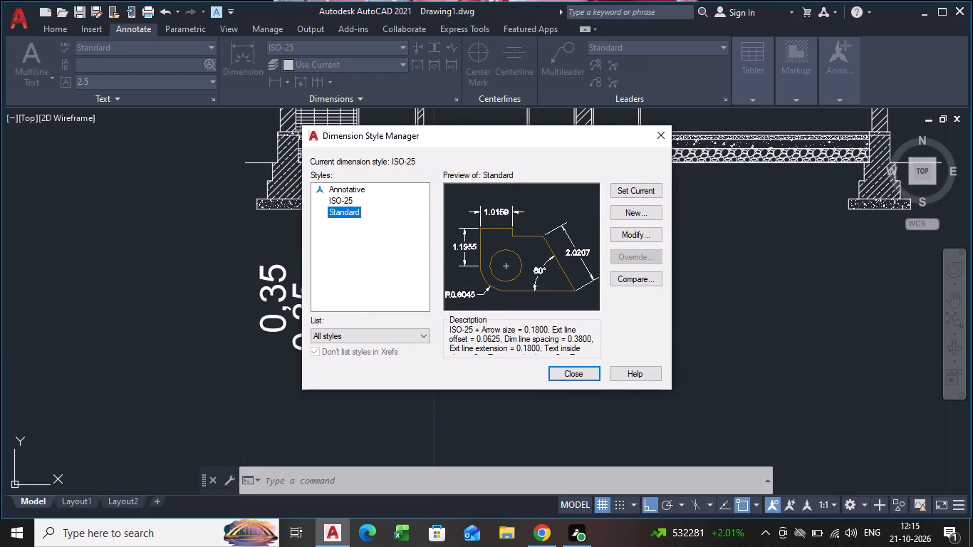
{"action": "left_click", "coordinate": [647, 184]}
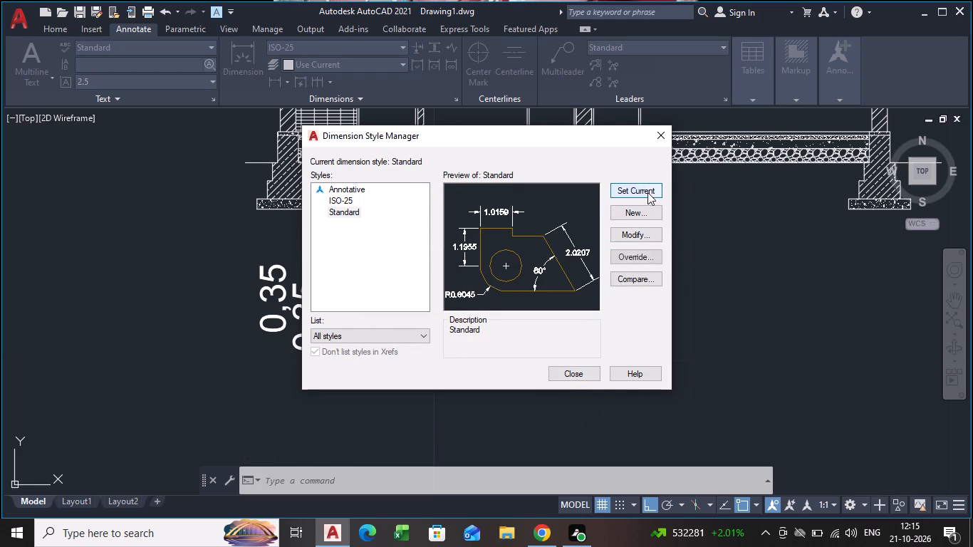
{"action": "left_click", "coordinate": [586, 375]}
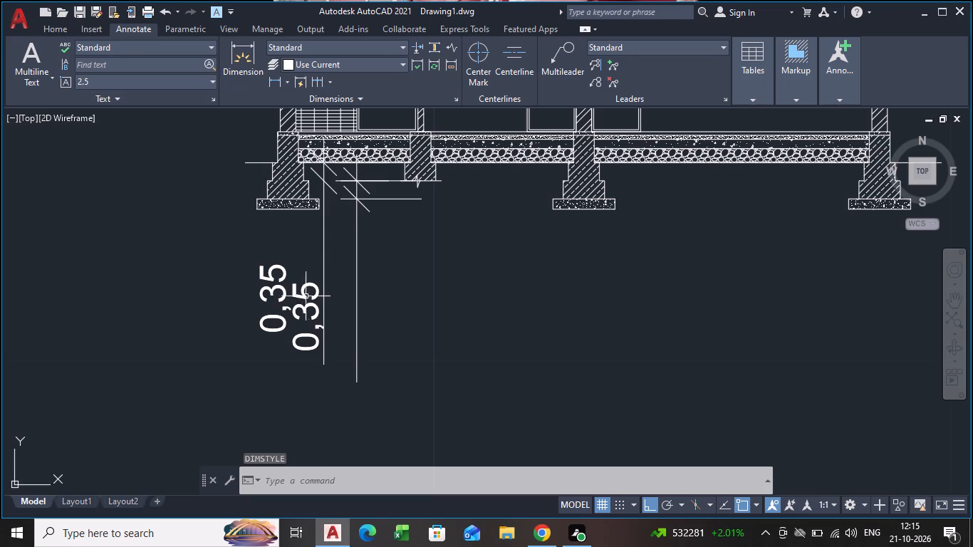
Review the line, symbol and arrowhead settings of the Standard dimension style.
{"action": "key", "text": "d"}
{"action": "key", "text": "Return"}
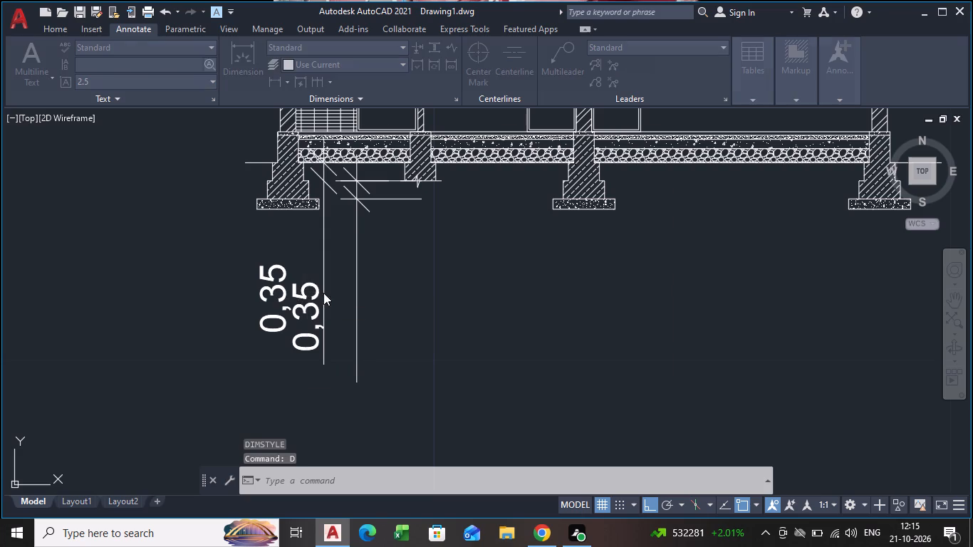
{"action": "left_click", "coordinate": [624, 232]}
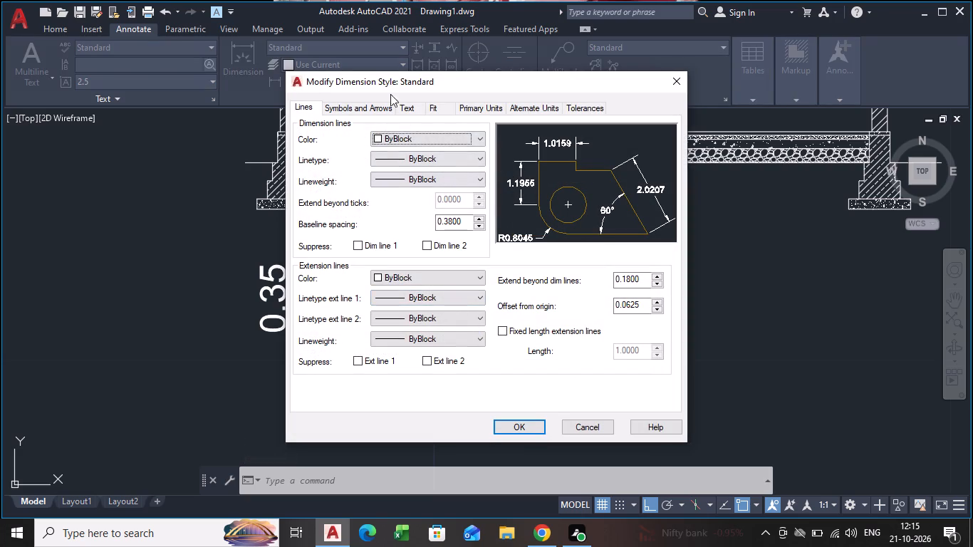
{"action": "left_click", "coordinate": [362, 110]}
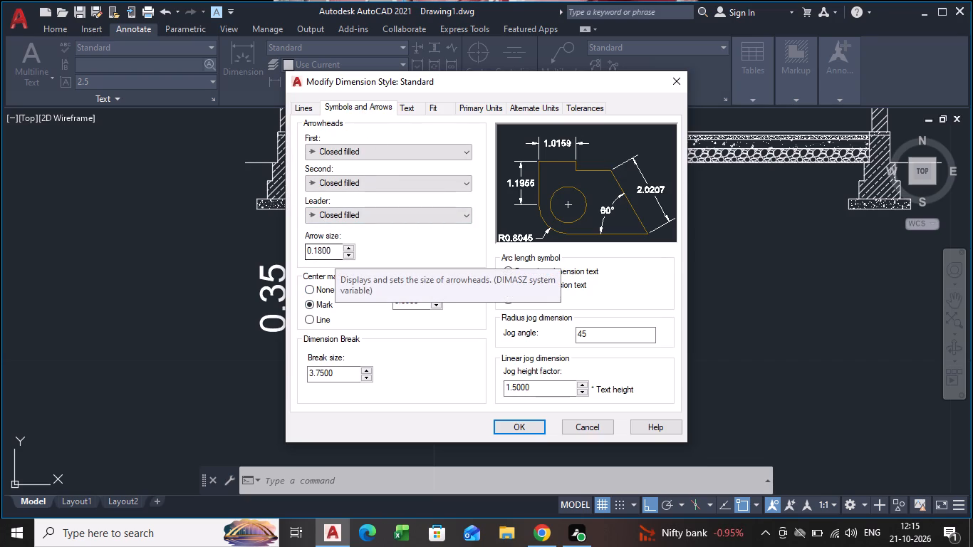
{"action": "left_click", "coordinate": [683, 84]}
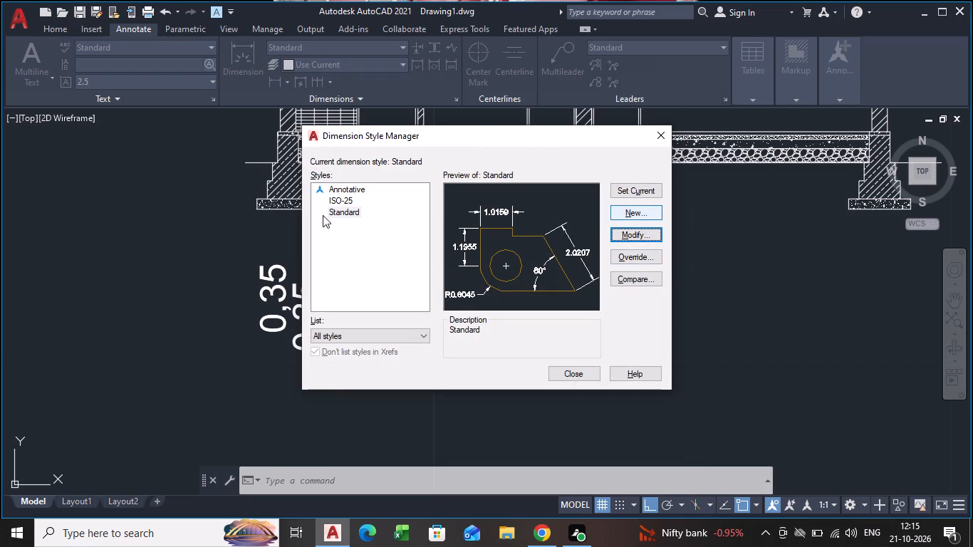
Make ISO-25 the current dimension style again.
{"action": "left_click", "coordinate": [344, 201]}
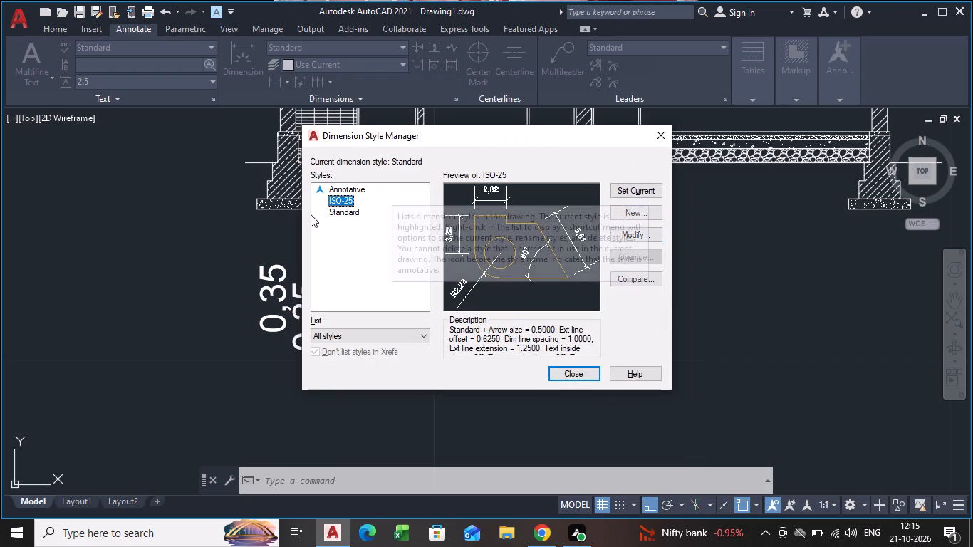
{"action": "left_click", "coordinate": [636, 192]}
In the ISO-25 dimension style, set the center marks to None and the dimension break size to 1.
{"action": "left_click", "coordinate": [636, 236]}
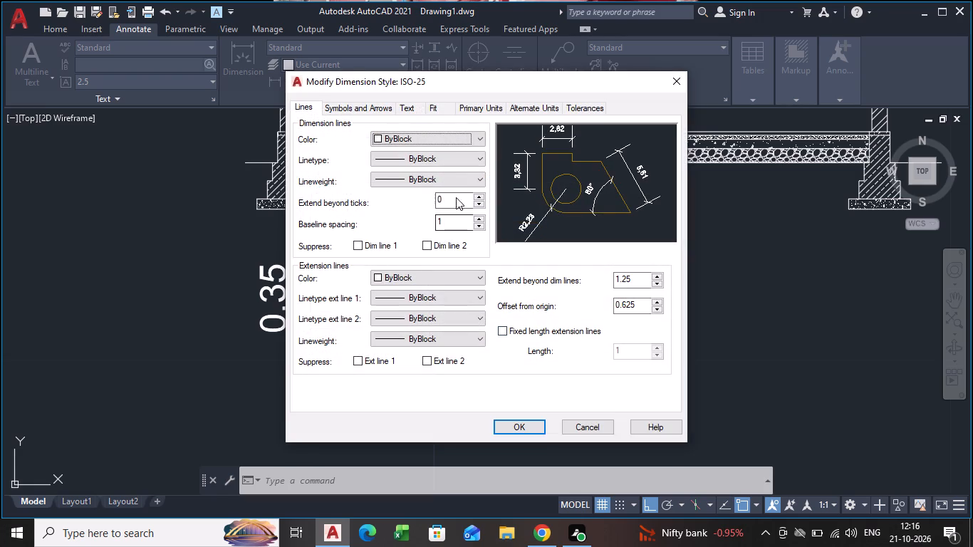
{"action": "left_click", "coordinate": [360, 109]}
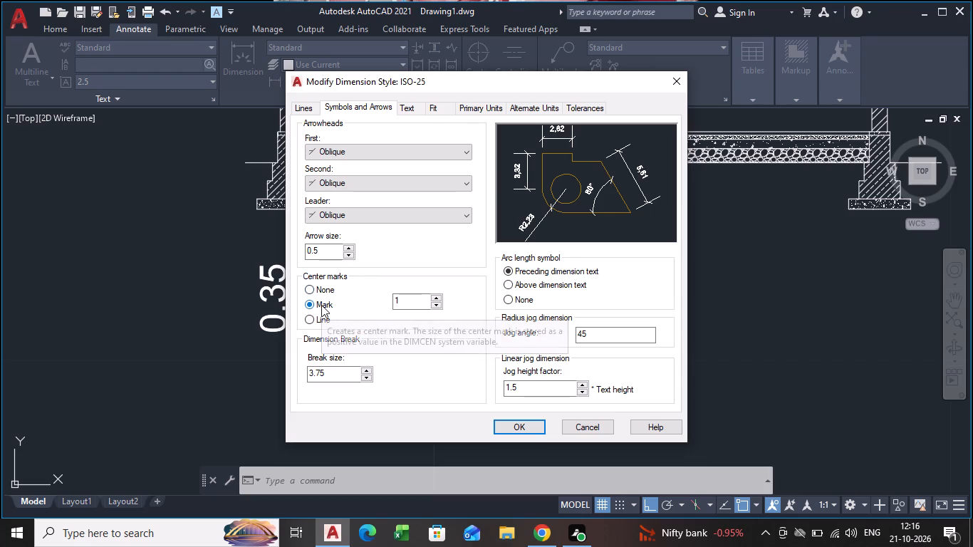
{"action": "left_click", "coordinate": [311, 288]}
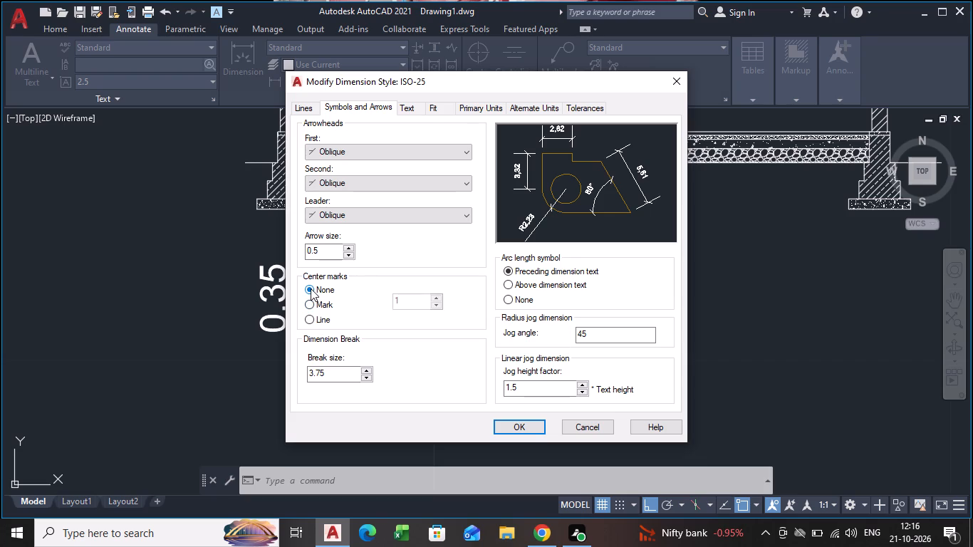
{"action": "left_click", "coordinate": [340, 379]}
{"action": "key", "text": "BackSpace"}
{"action": "key", "text": "BackSpace"}
{"action": "key", "text": "BackSpace"}
{"action": "key", "text": "BackSpace"}
{"action": "key", "text": "BackSpace"}
{"action": "key", "text": "BackSpace"}
{"action": "key", "text": "BackSpace"}
{"action": "key", "text": "BackSpace"}
{"action": "key", "text": "BackSpace"}
{"action": "key", "text": "1"}
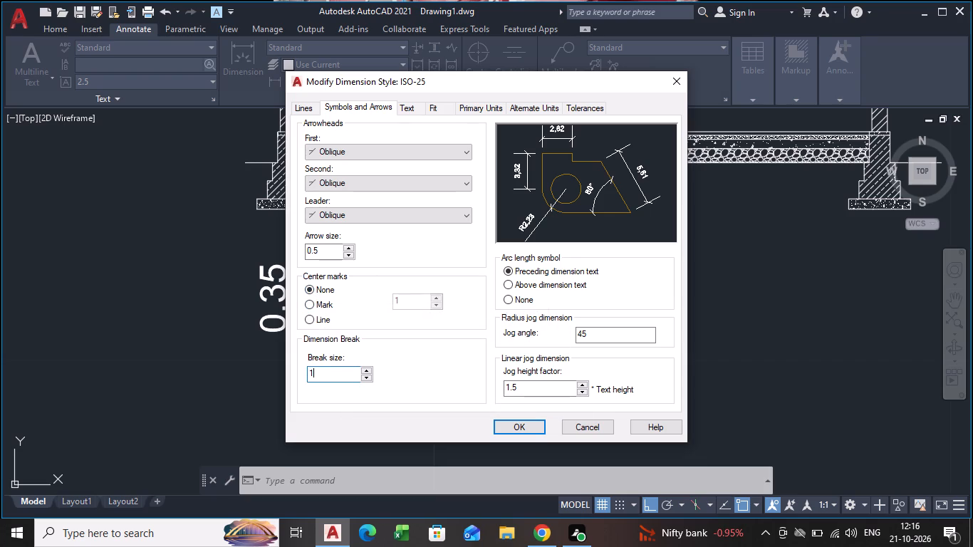
{"action": "key", "text": "Return"}
{"action": "left_click", "coordinate": [536, 424]}
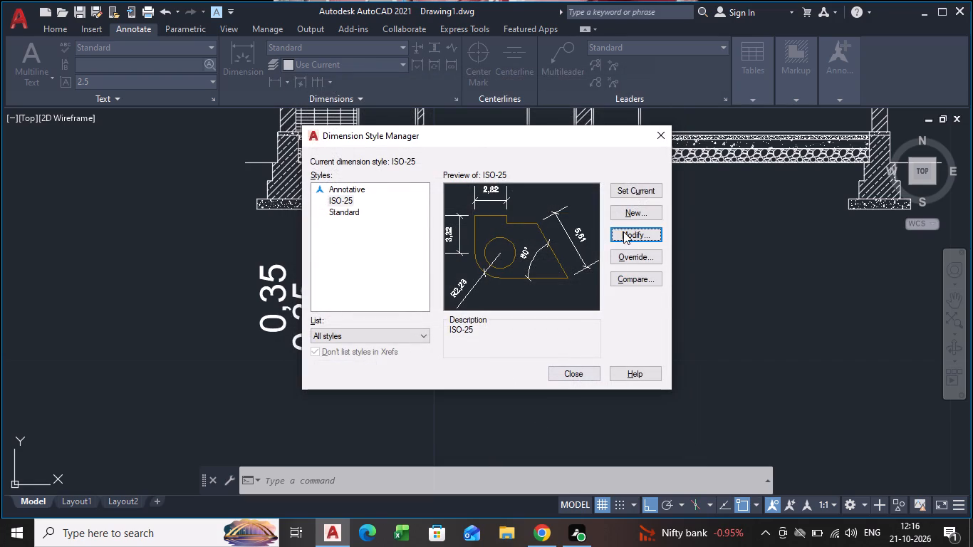
{"action": "left_click", "coordinate": [634, 186]}
{"action": "left_click", "coordinate": [570, 370]}
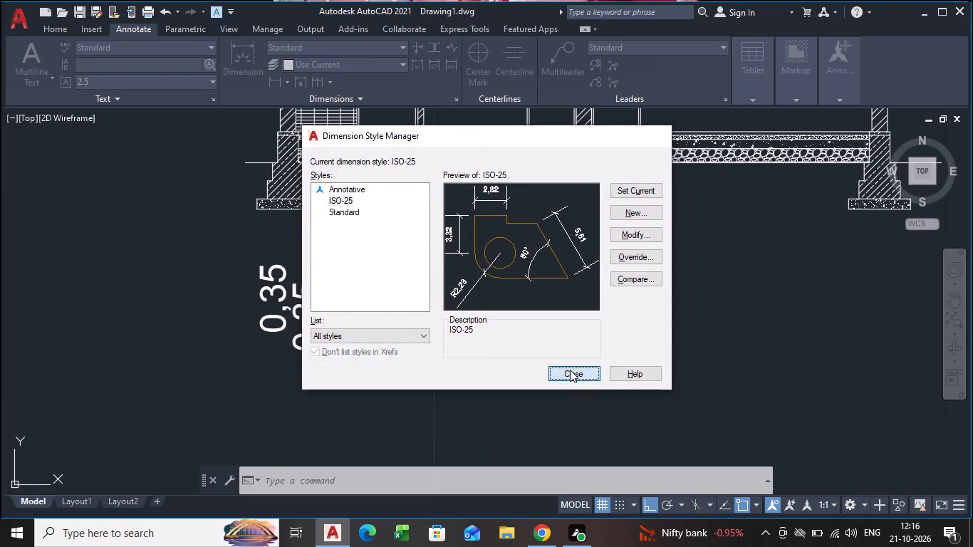
Delete the two 0,35 aligned dimensions beside the leftmost footing.
{"action": "left_click_drag", "start_coordinate": [397, 257], "coordinate": [387, 259]}
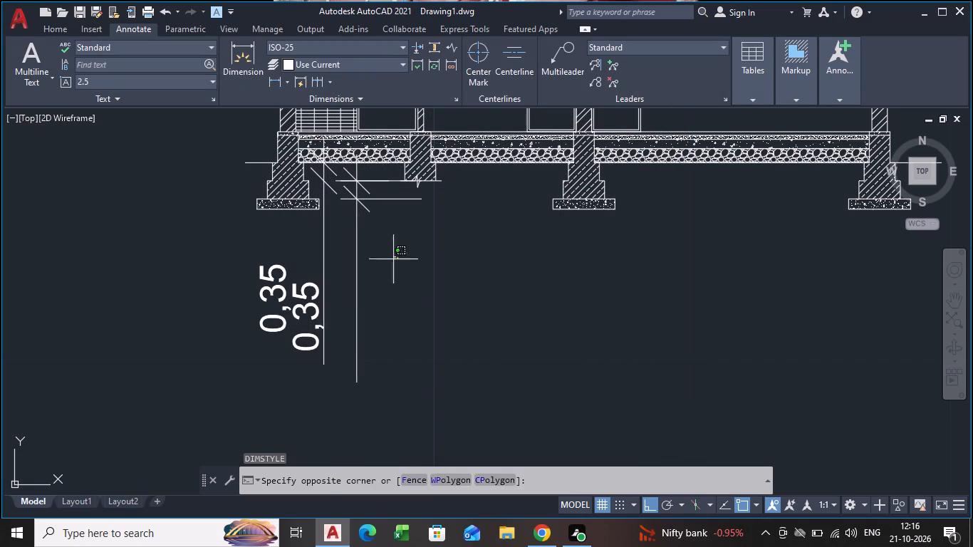
{"action": "left_click", "coordinate": [303, 242]}
{"action": "key", "text": "Delete"}
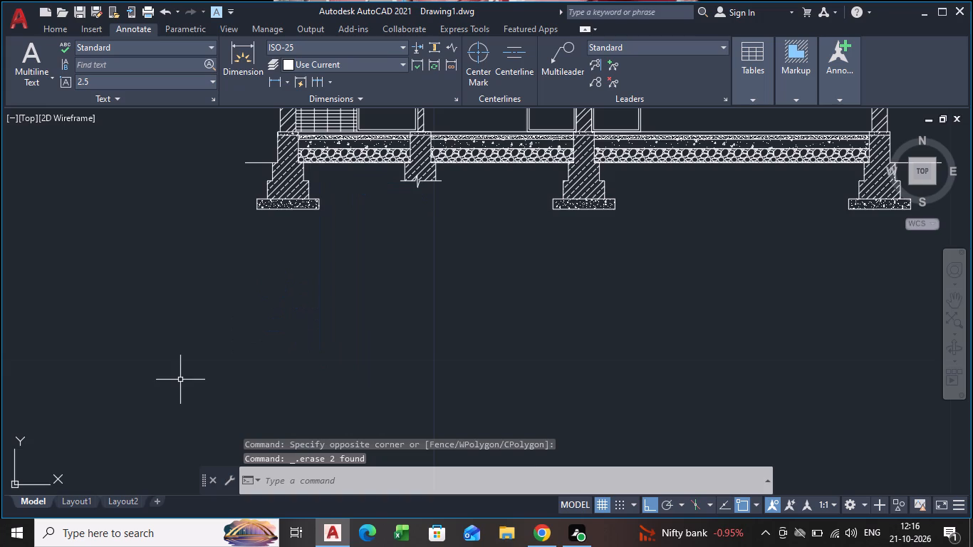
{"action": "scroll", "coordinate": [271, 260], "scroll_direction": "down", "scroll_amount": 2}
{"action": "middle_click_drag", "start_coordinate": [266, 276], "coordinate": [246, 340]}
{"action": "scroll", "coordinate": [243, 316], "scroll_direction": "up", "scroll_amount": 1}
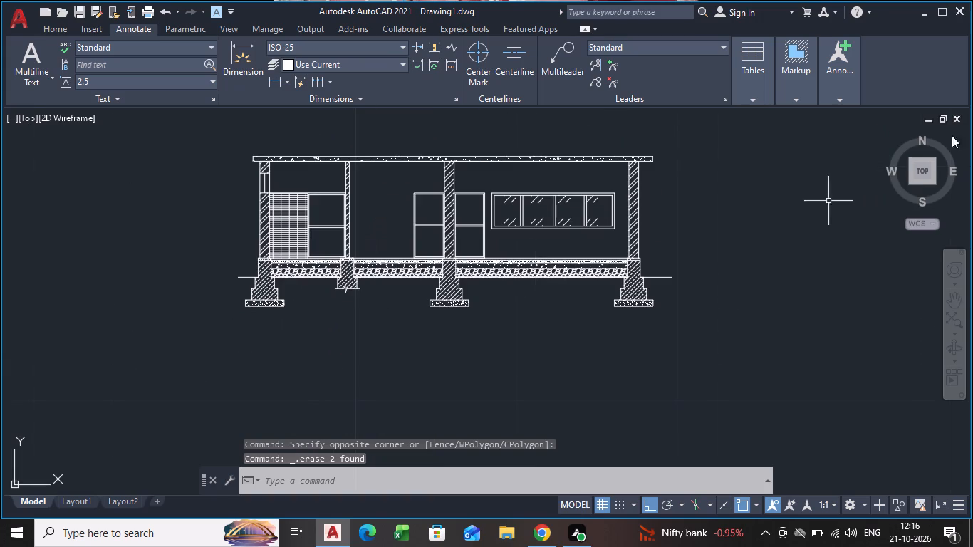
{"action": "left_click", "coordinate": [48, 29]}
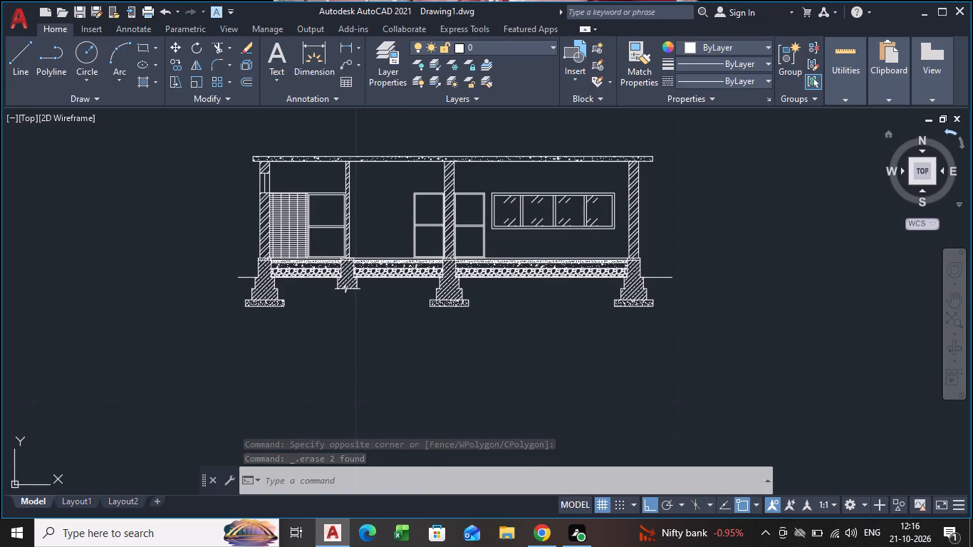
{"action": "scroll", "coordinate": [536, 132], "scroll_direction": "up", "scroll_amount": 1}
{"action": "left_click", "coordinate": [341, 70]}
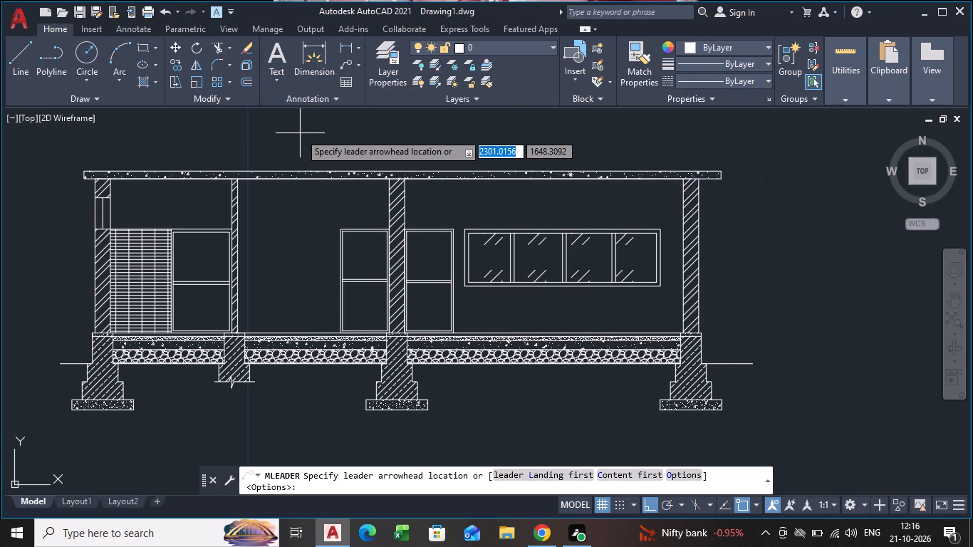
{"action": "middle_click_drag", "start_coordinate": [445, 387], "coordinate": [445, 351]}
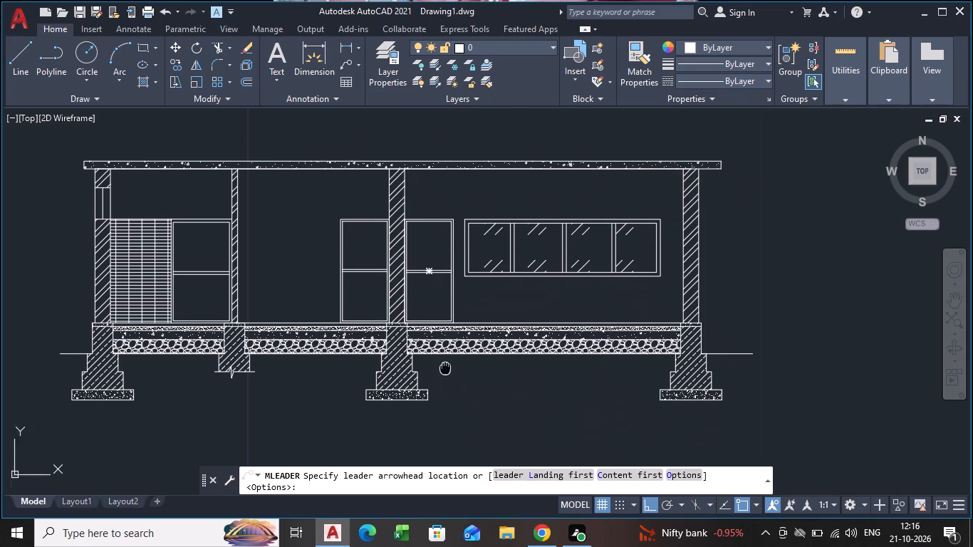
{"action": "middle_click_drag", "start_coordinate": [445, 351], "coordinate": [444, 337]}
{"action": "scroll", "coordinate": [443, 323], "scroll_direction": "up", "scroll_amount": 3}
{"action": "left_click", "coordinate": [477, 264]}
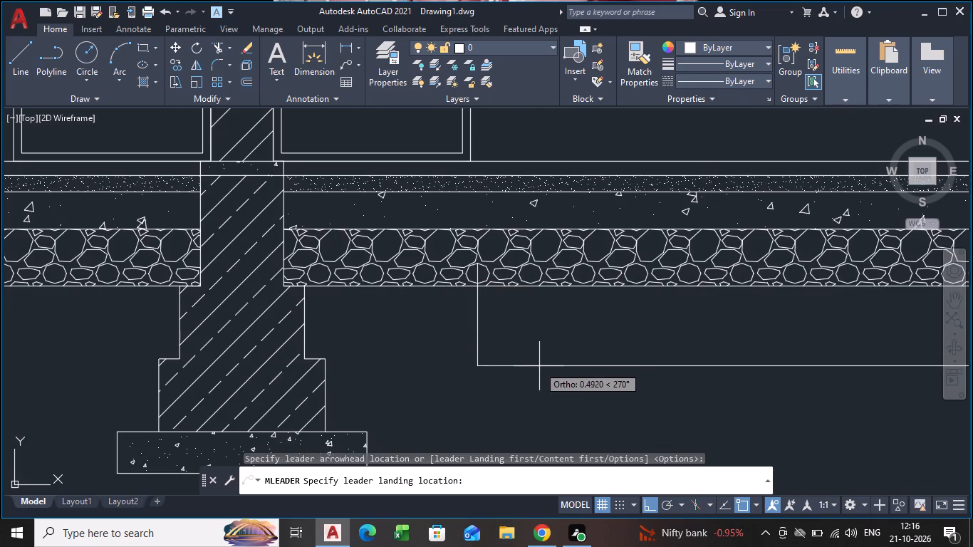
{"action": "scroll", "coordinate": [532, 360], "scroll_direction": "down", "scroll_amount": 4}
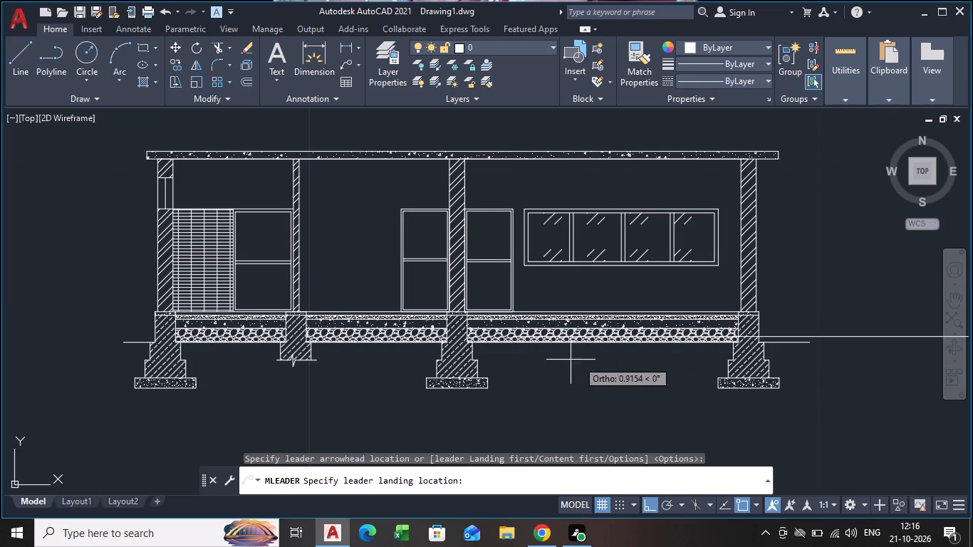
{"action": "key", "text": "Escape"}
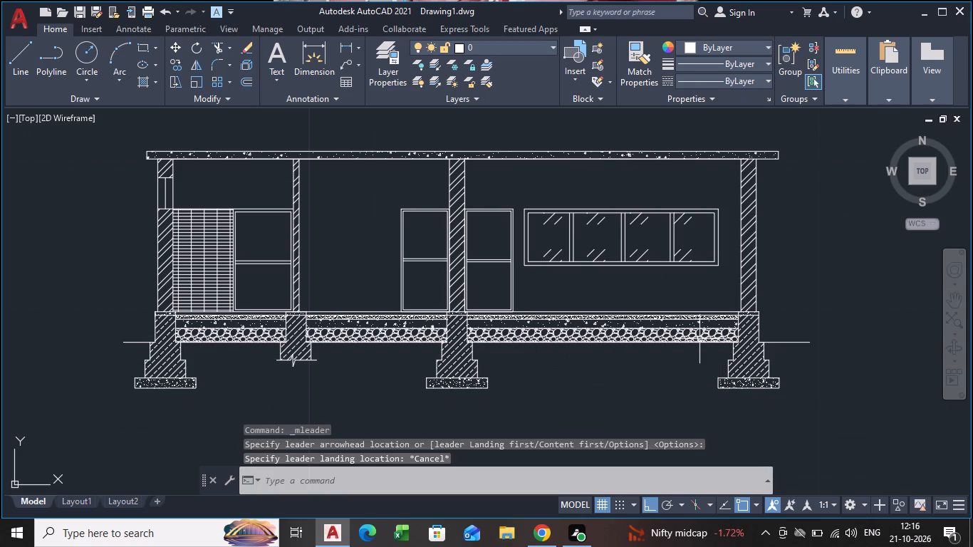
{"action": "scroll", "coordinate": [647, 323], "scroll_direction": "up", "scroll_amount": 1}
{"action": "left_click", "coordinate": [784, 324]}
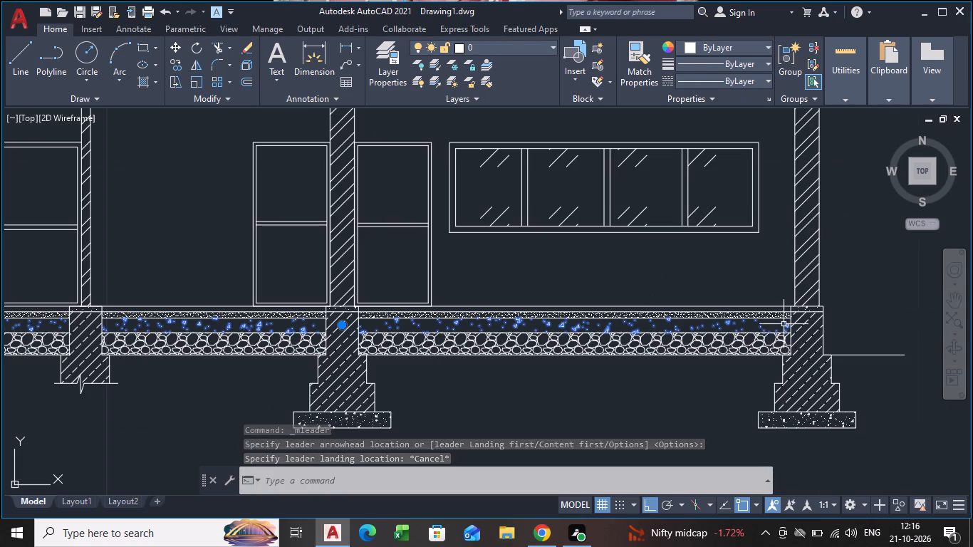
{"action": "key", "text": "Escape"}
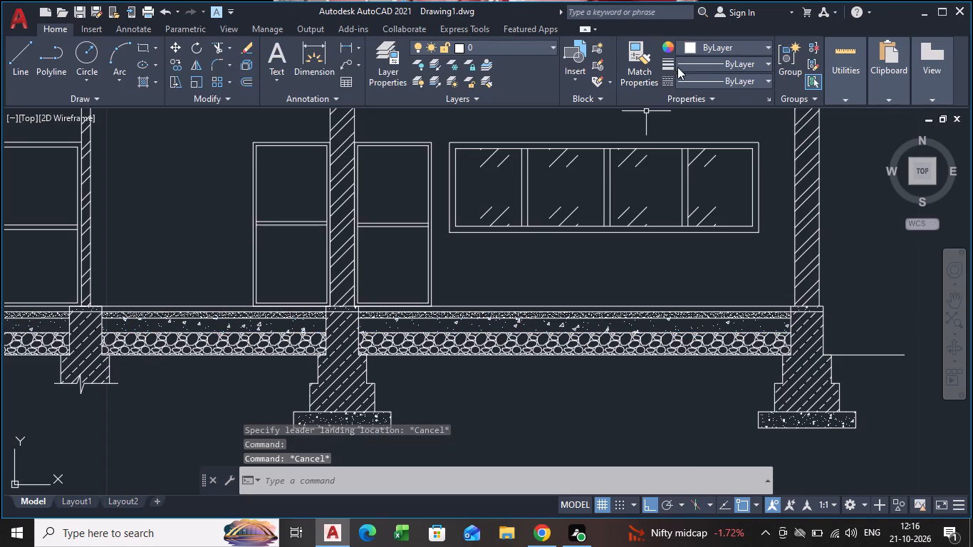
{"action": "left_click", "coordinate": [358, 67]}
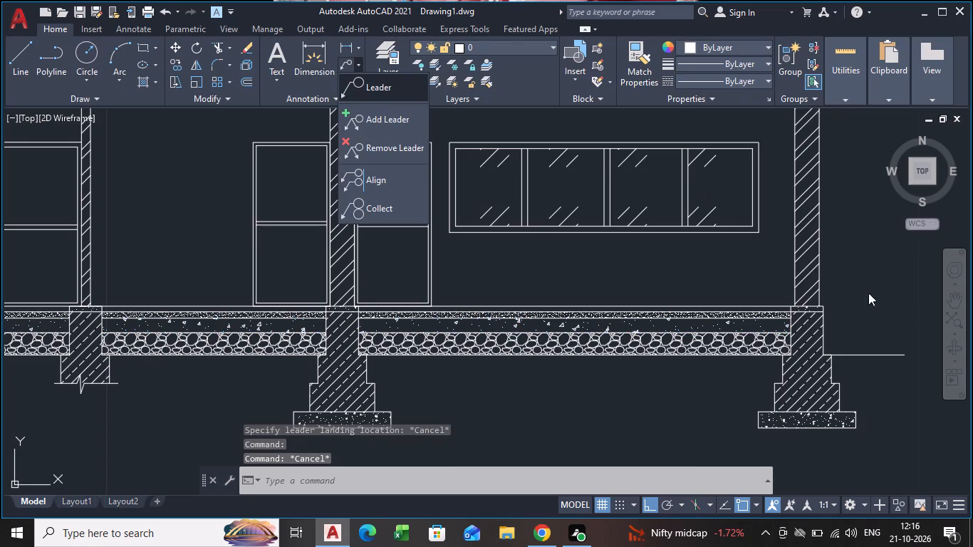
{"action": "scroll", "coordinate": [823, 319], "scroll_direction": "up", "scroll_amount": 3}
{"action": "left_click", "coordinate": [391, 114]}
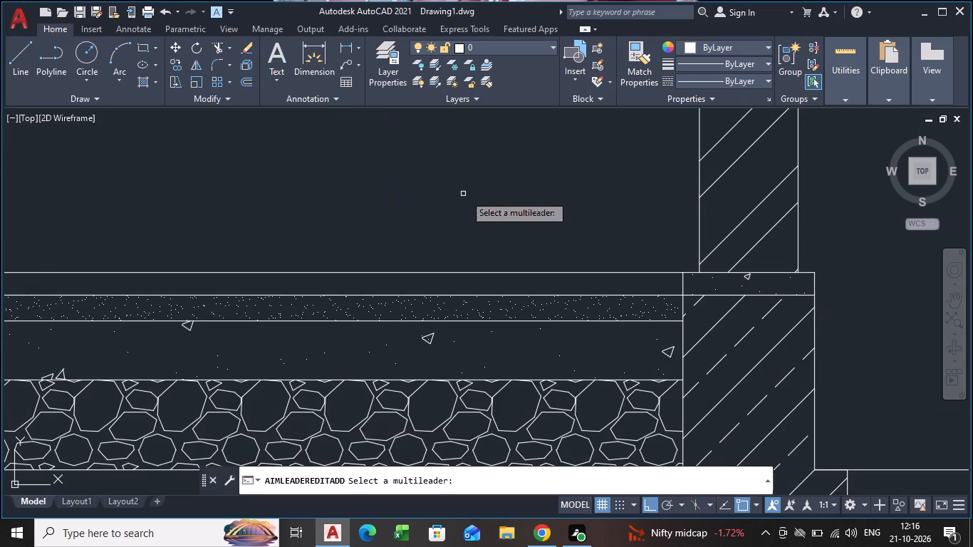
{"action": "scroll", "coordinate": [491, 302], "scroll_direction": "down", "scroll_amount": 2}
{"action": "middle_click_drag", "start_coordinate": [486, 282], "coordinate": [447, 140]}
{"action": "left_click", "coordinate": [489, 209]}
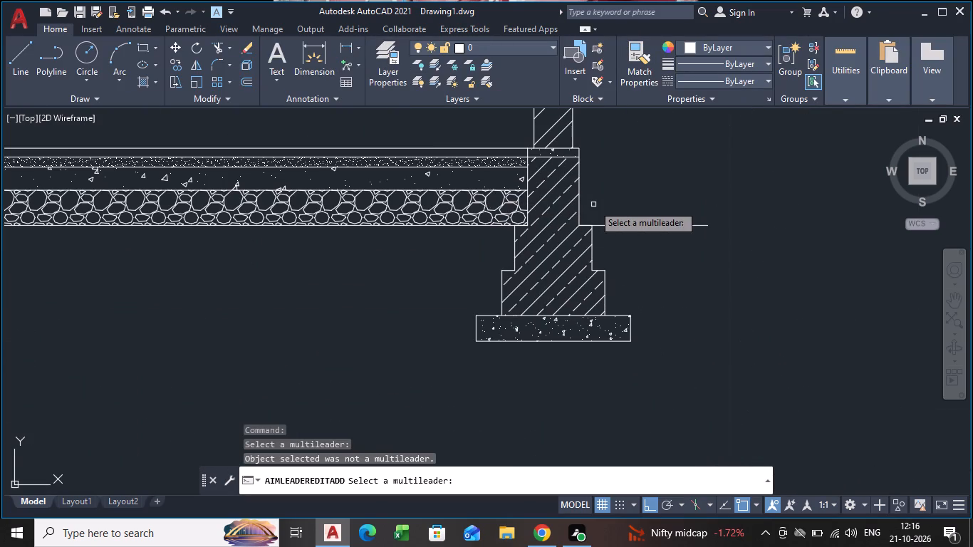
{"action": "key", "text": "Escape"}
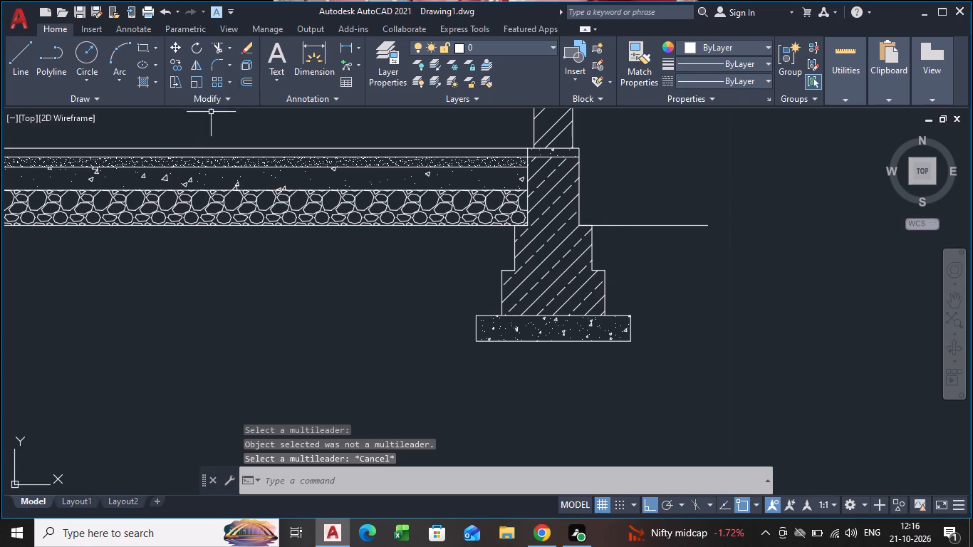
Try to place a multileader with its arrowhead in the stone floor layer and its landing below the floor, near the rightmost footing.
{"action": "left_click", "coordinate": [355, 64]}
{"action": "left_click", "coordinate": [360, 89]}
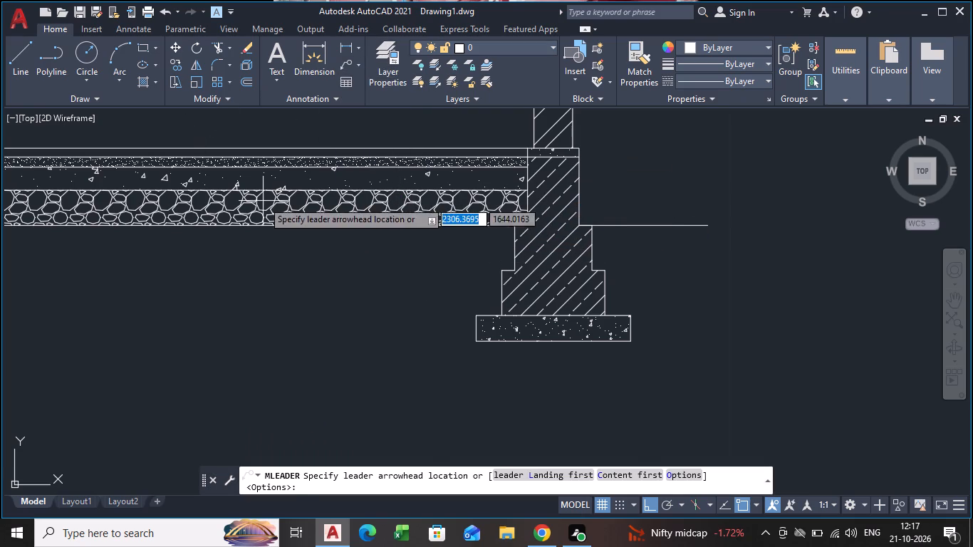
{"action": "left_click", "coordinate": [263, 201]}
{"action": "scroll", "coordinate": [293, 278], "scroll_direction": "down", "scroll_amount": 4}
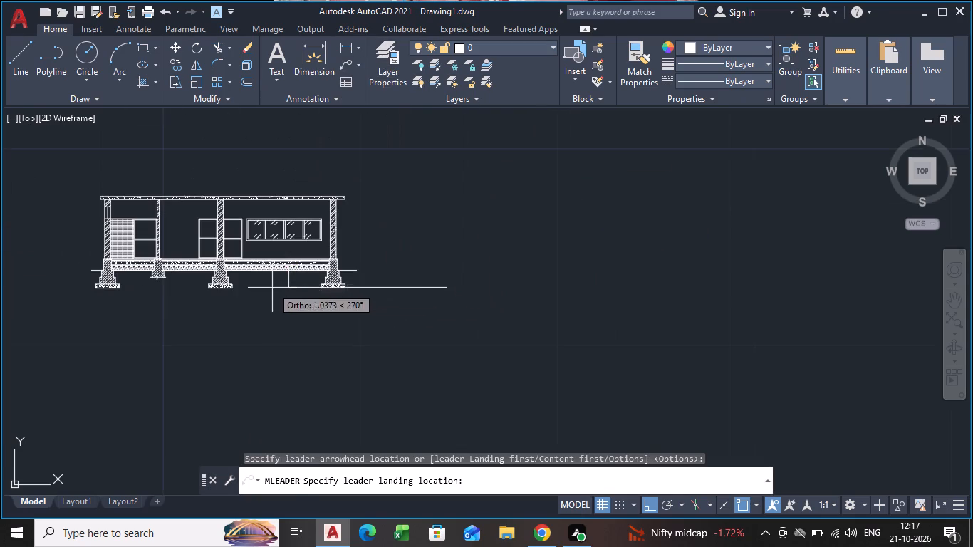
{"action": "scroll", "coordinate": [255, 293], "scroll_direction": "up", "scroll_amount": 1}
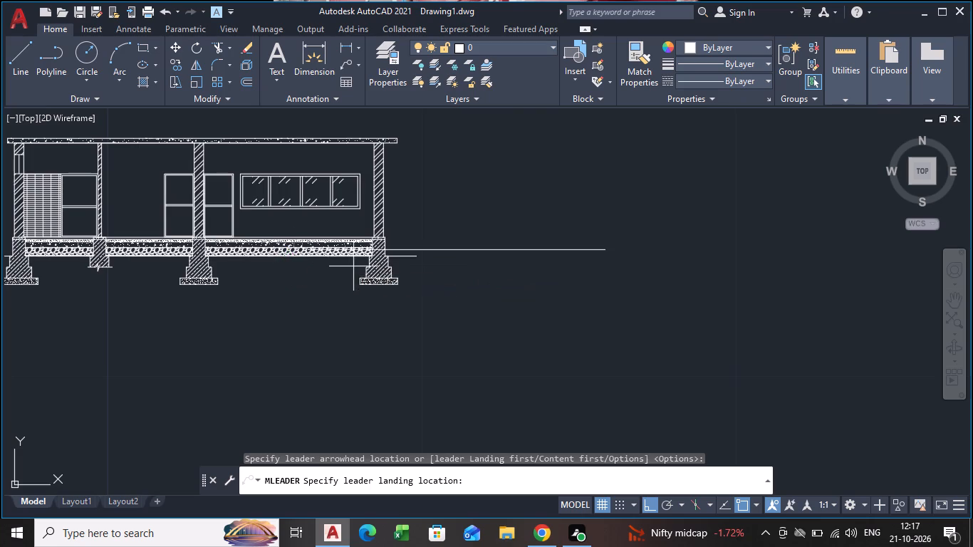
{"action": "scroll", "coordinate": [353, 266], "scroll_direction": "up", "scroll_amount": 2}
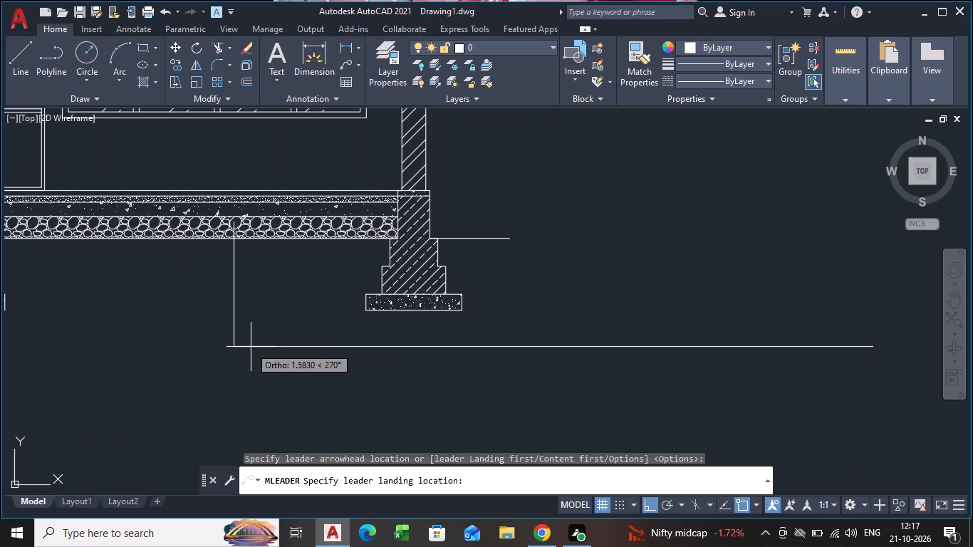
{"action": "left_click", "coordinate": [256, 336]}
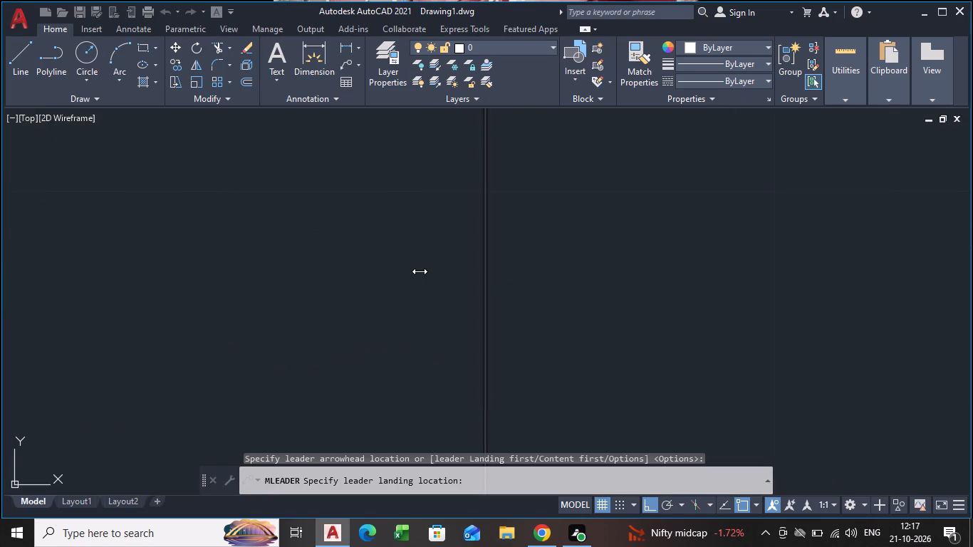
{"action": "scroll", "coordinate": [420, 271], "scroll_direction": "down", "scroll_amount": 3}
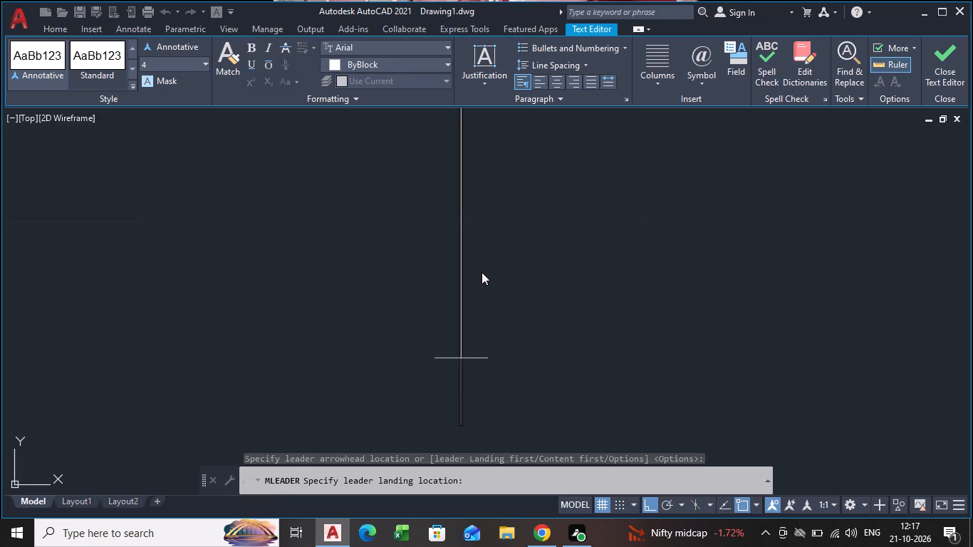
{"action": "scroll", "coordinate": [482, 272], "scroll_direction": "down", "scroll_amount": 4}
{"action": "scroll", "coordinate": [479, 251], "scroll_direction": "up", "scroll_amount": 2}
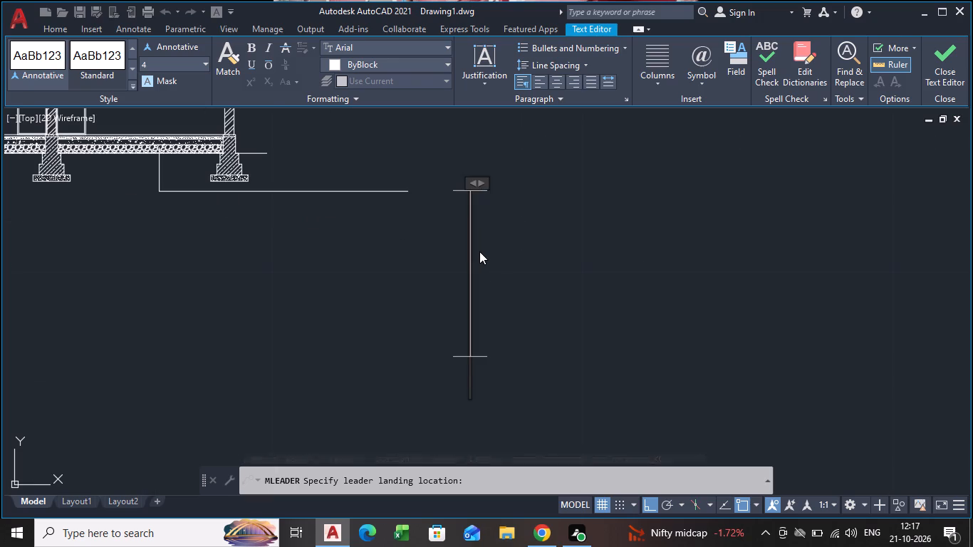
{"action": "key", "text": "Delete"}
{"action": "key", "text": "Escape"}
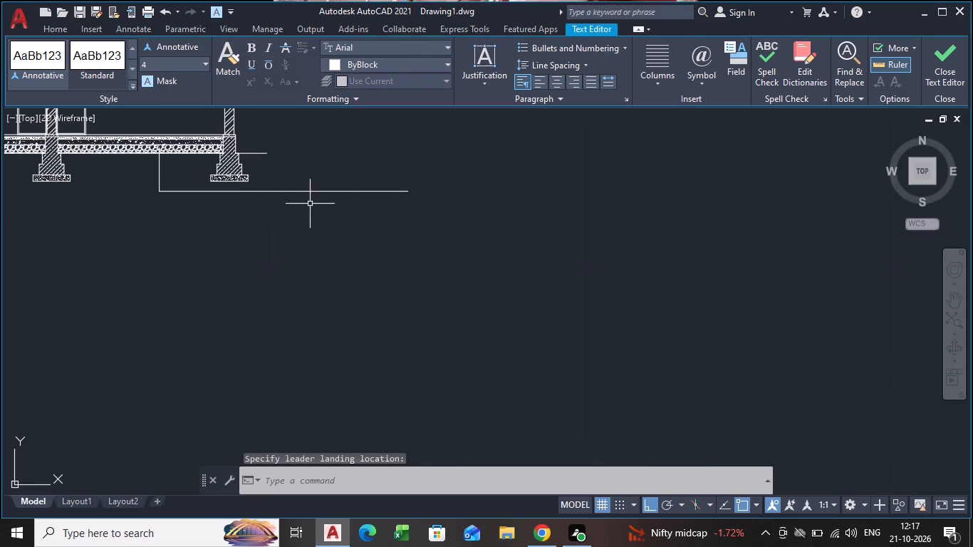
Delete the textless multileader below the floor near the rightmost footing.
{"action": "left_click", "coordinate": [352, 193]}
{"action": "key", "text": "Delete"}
Save the drawing to the Desktop as PCC SECTION in AutoCAD 2018 Drawing format.
{"action": "scroll", "coordinate": [207, 195], "scroll_direction": "down", "scroll_amount": 2}
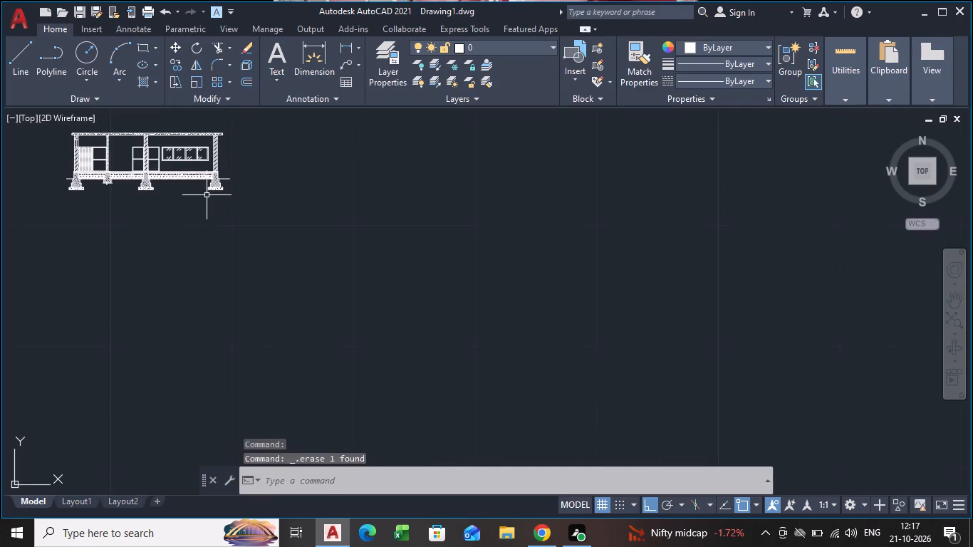
{"action": "middle_click_drag", "start_coordinate": [207, 208], "coordinate": [301, 303]}
{"action": "scroll", "coordinate": [239, 279], "scroll_direction": "up", "scroll_amount": 3}
{"action": "middle_click_drag", "start_coordinate": [291, 293], "coordinate": [377, 323]}
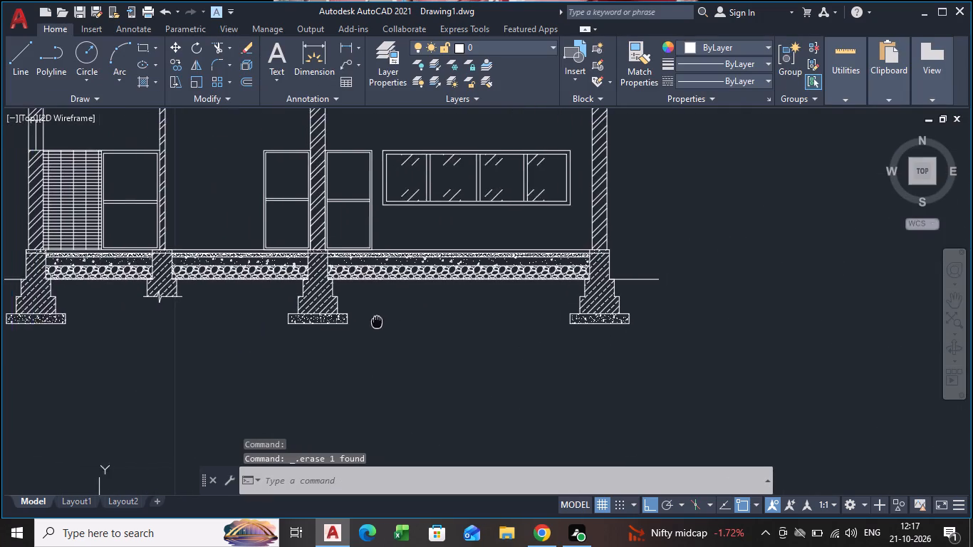
{"action": "middle_click_drag", "start_coordinate": [377, 323], "coordinate": [439, 405]}
{"action": "scroll", "coordinate": [316, 400], "scroll_direction": "up", "scroll_amount": 1}
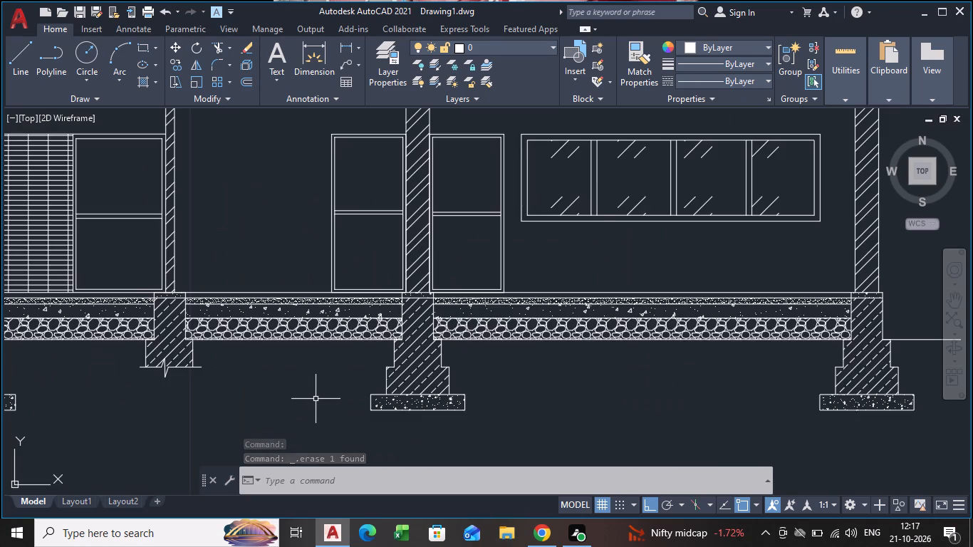
{"action": "scroll", "coordinate": [316, 399], "scroll_direction": "down", "scroll_amount": 1}
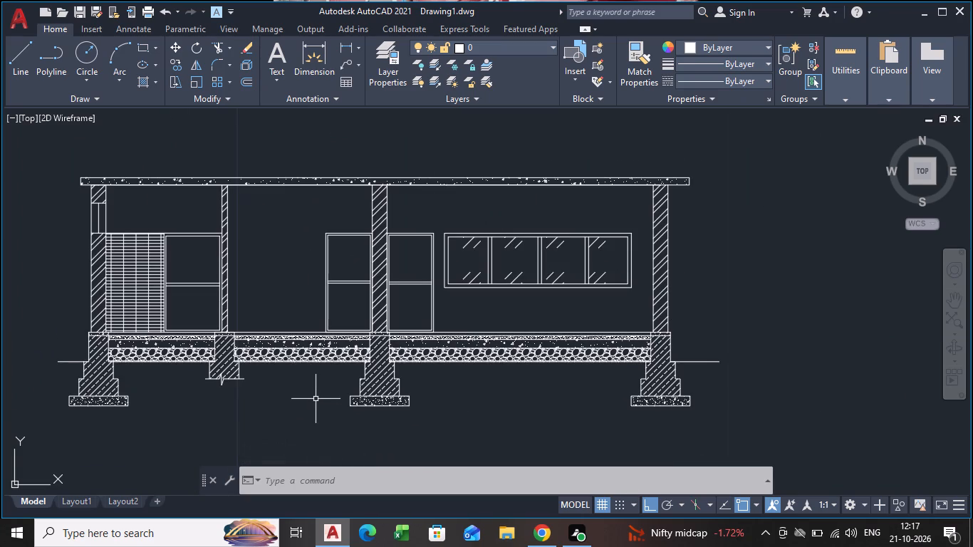
{"action": "key", "text": "ctrl+s"}
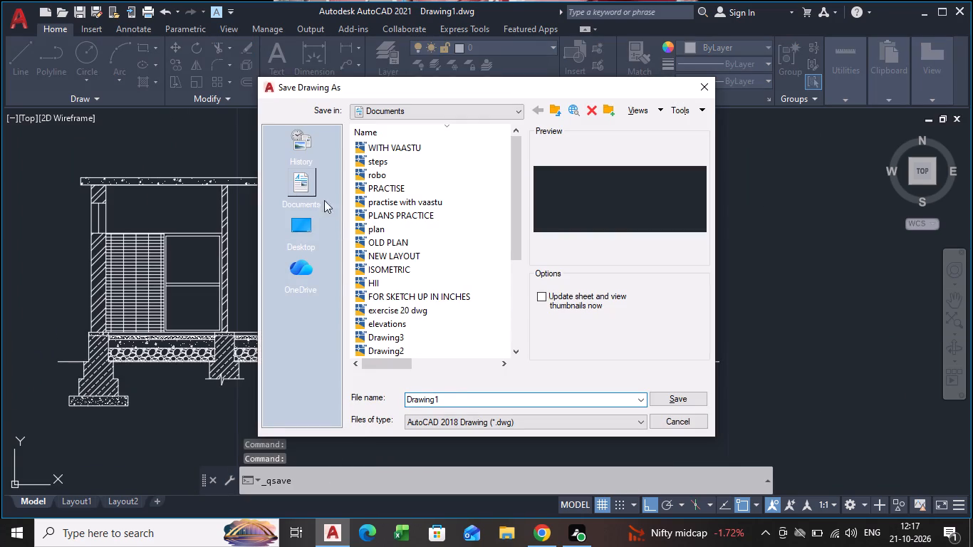
{"action": "left_click", "coordinate": [296, 238]}
{"action": "left_click", "coordinate": [453, 400]}
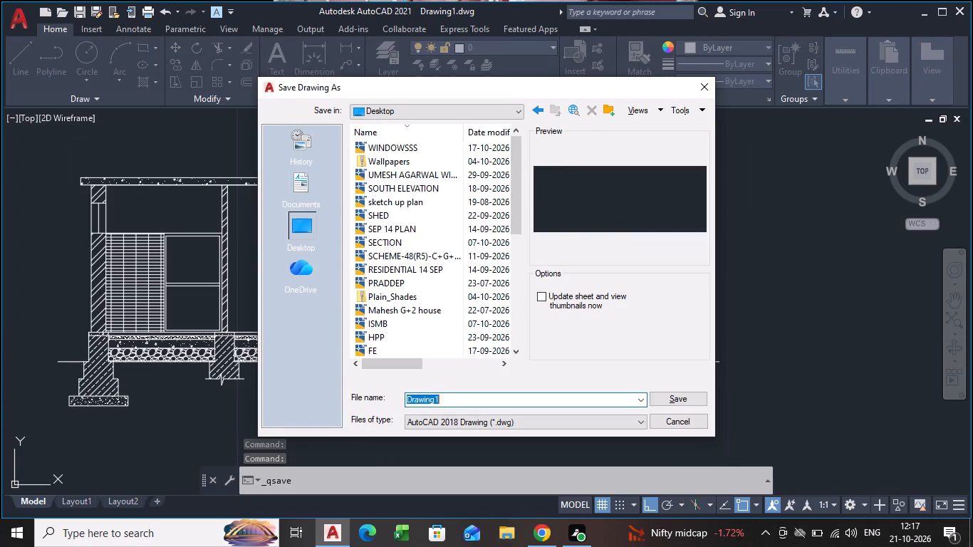
{"action": "key", "text": "BackSpace"}
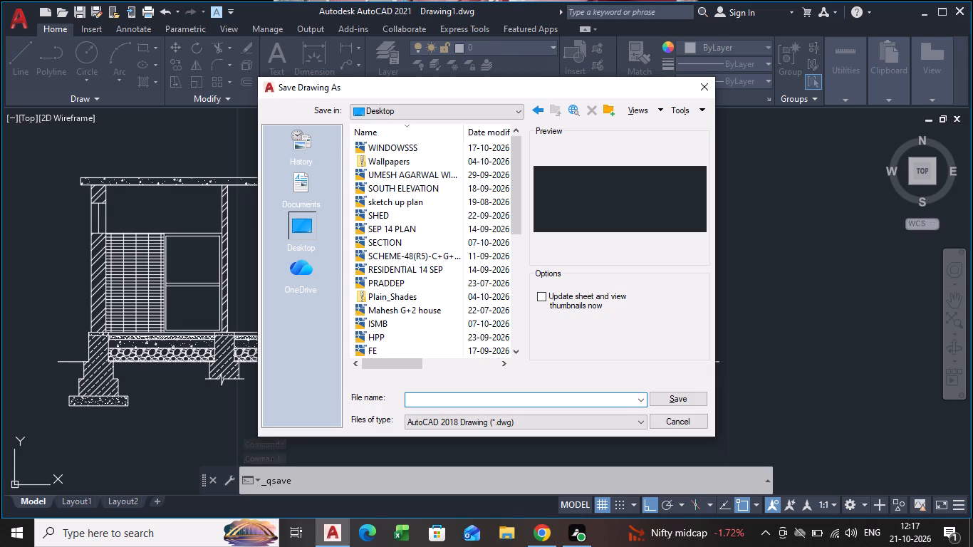
{"action": "type", "text": "PCC SECTION"}
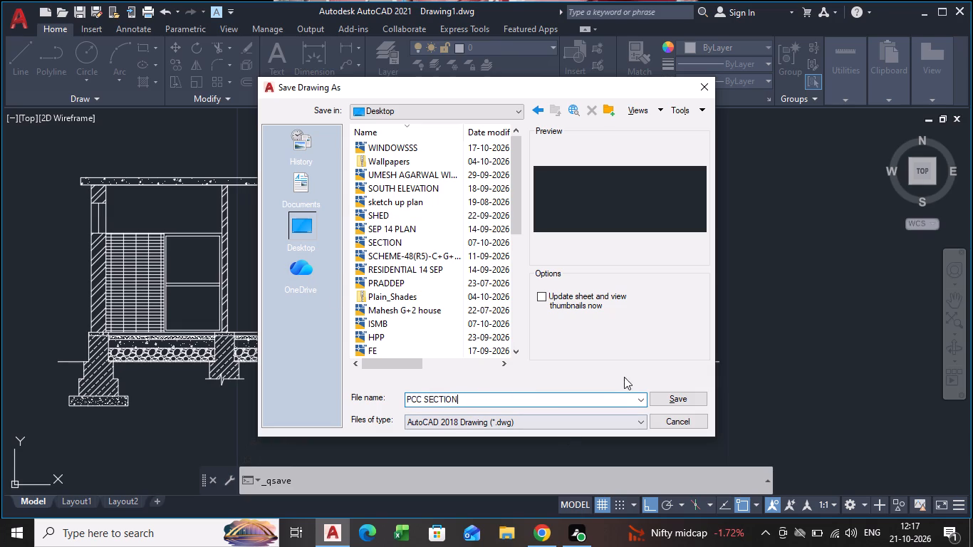
{"action": "left_click", "coordinate": [669, 394]}
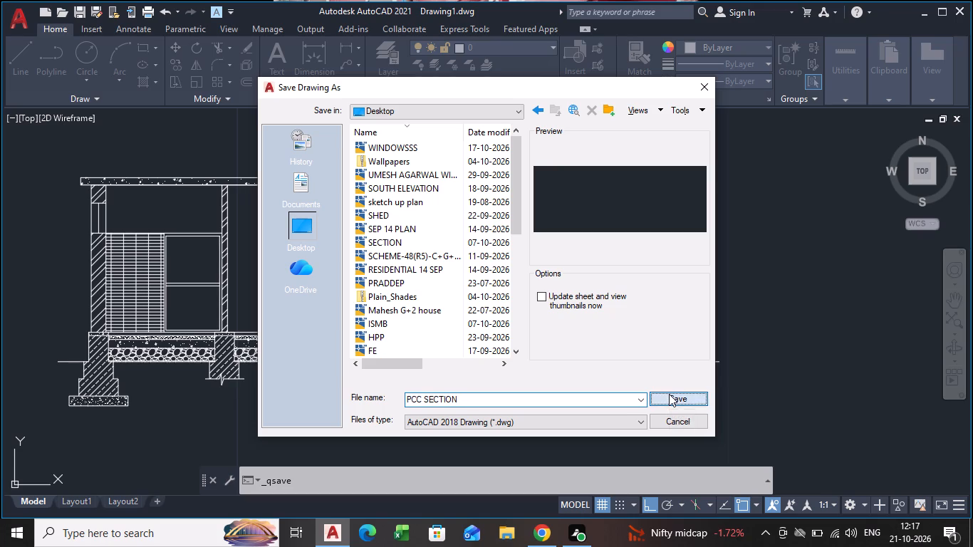